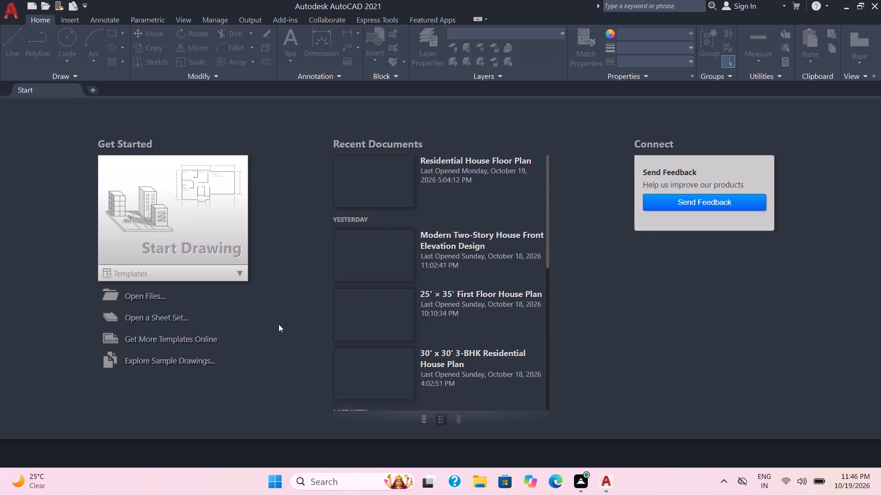
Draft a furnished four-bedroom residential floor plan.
Start a new blank drawing.
{"action": "left_click", "coordinate": [219, 230]}
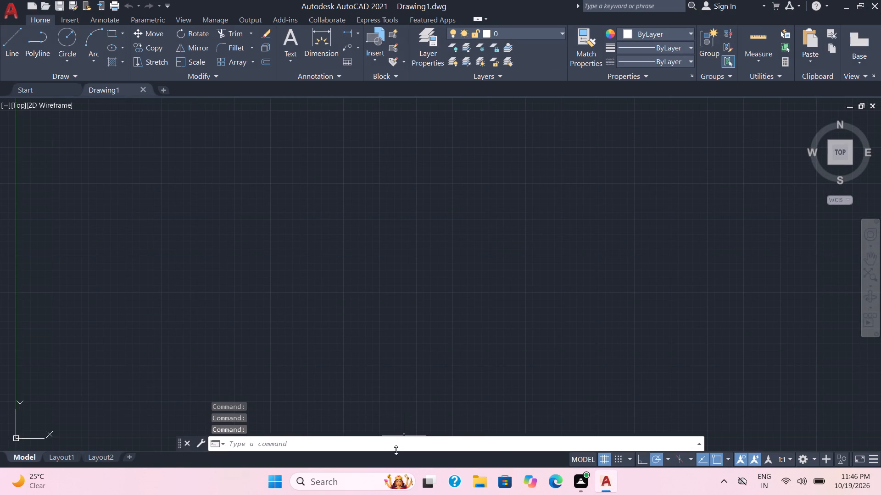
Turn on command logging with LOGFILEON.
{"action": "left_click", "coordinate": [396, 450]}
{"action": "type", "text": "logfil"}
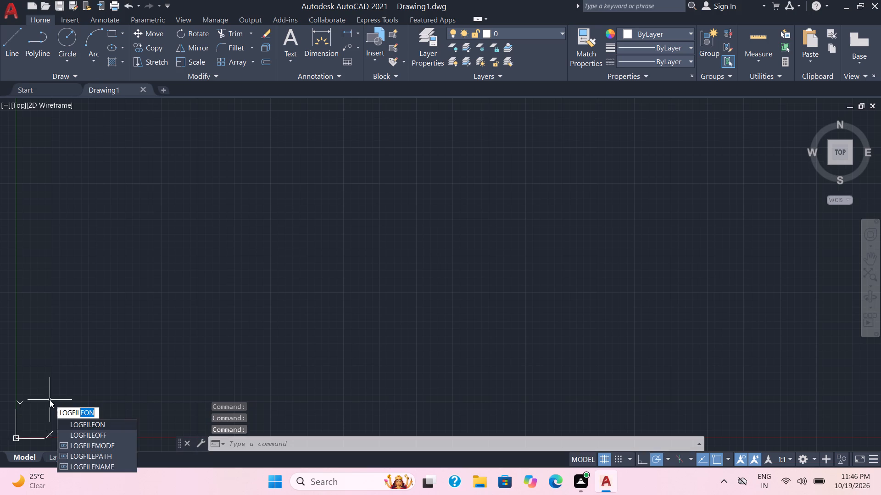
{"action": "key", "text": "e"}
{"action": "type", "text": "on"}
{"action": "key", "text": "Return"}
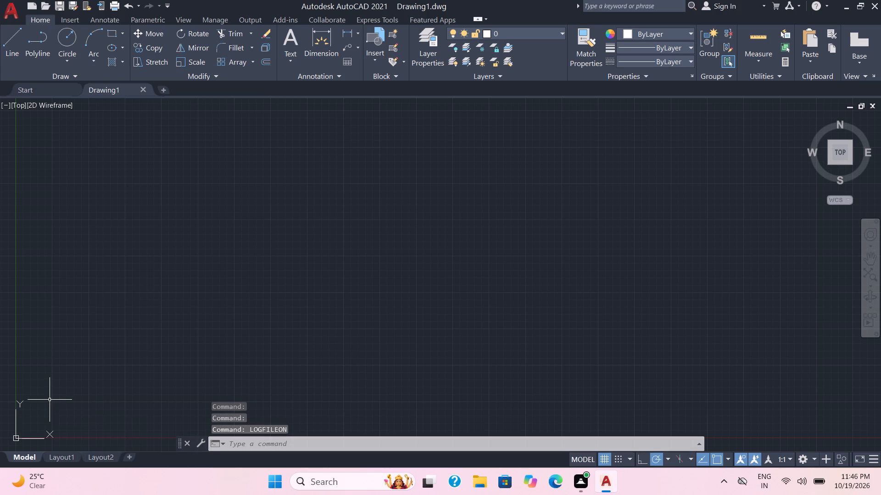
Configure the drawing units to Engineering length type with a precision of 0'-0".
{"action": "type", "text": "uno"}
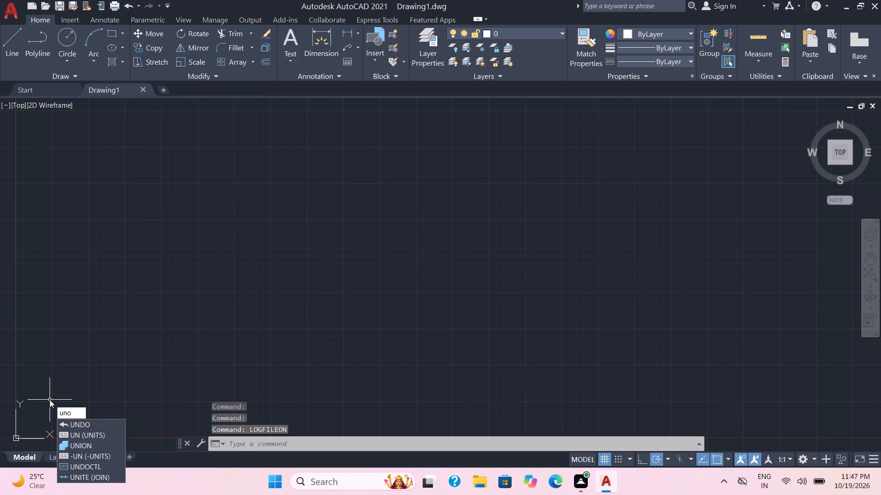
{"action": "key", "text": "BackSpace"}
{"action": "type", "text": "its"}
{"action": "key", "text": "Return"}
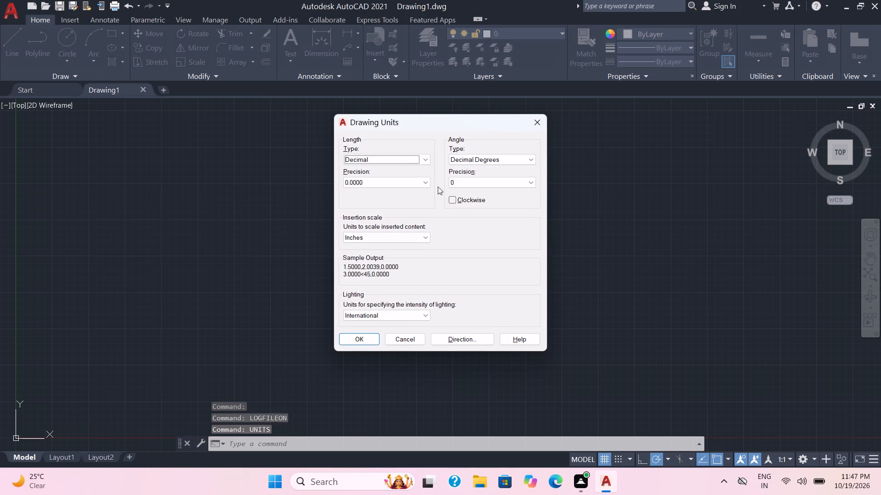
{"action": "left_click", "coordinate": [423, 162]}
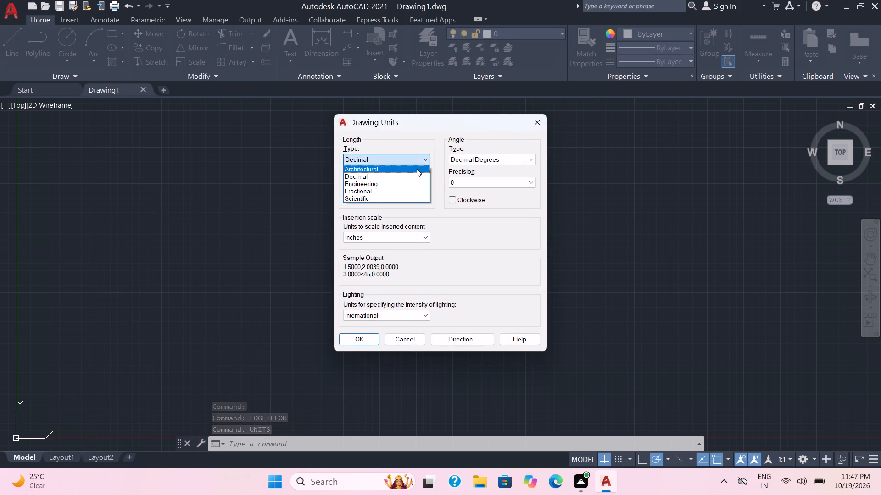
{"action": "left_click", "coordinate": [393, 182]}
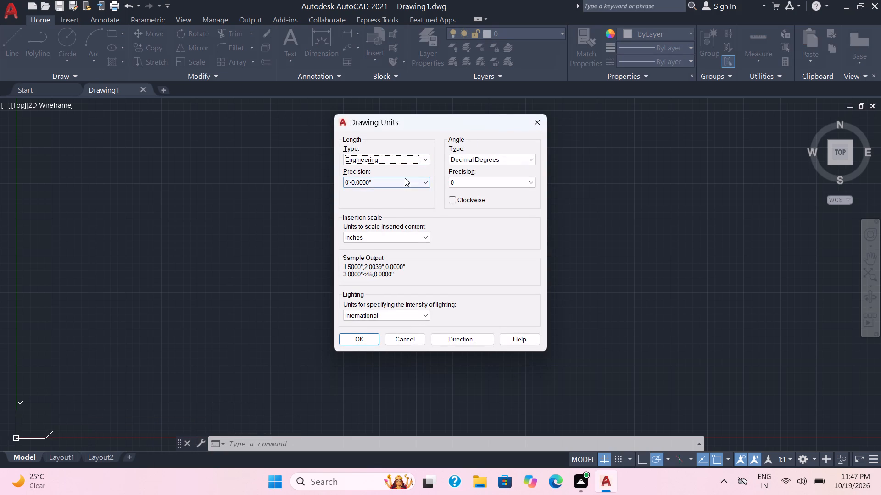
{"action": "left_click", "coordinate": [405, 178]}
{"action": "left_click", "coordinate": [396, 192]}
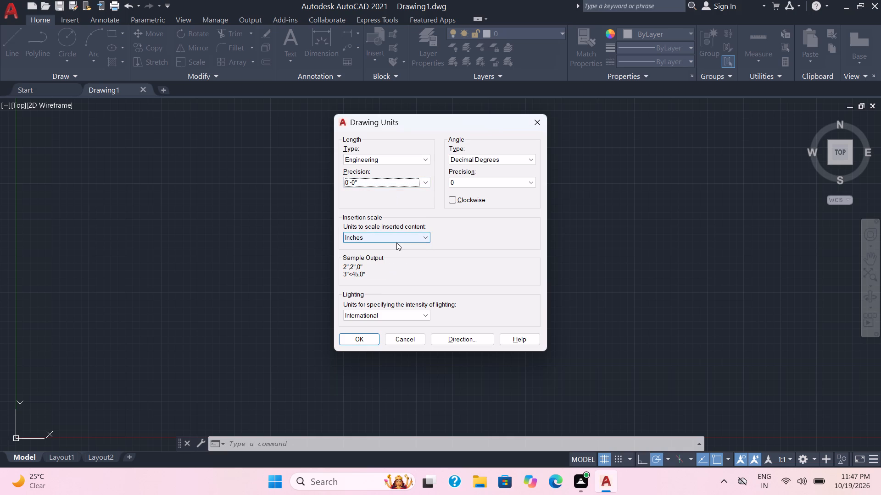
{"action": "left_click", "coordinate": [370, 340]}
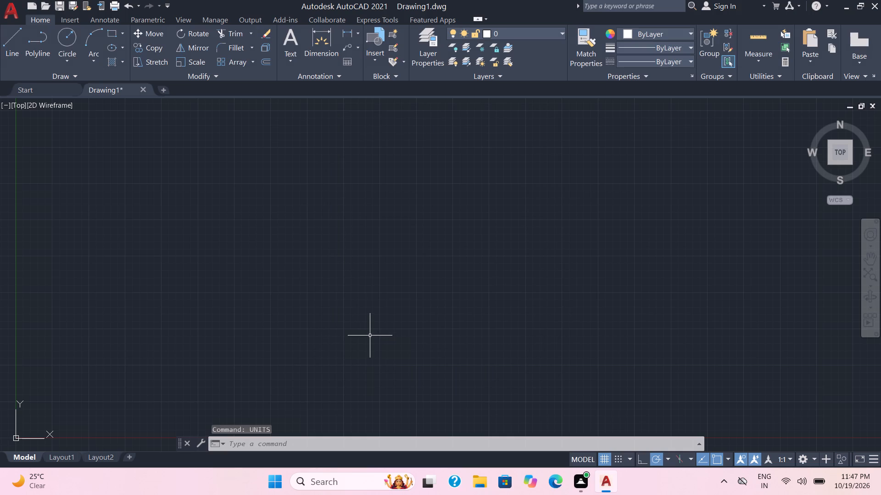
Modify the Standard dimension style, setting its text height to 4".
{"action": "key", "text": "d"}
{"action": "key", "text": "Return"}
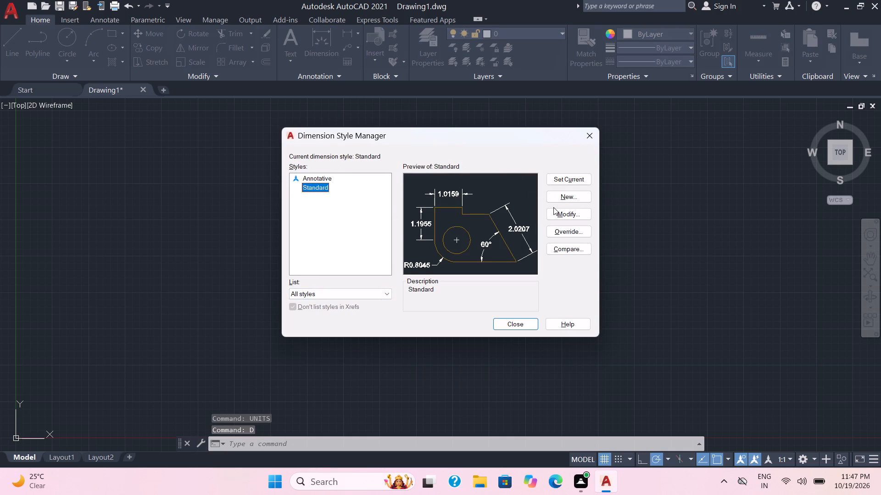
{"action": "left_click", "coordinate": [563, 212]}
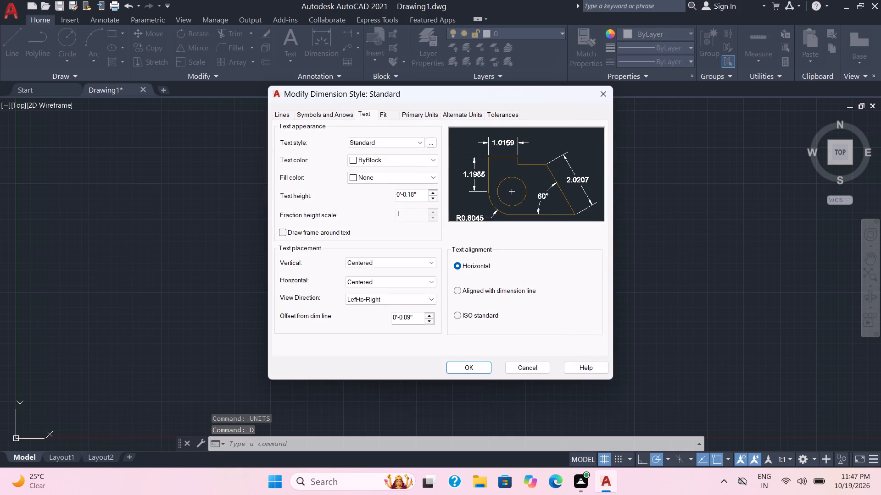
{"action": "left_click_drag", "start_coordinate": [419, 195], "coordinate": [393, 201]}
{"action": "key", "text": "4"}
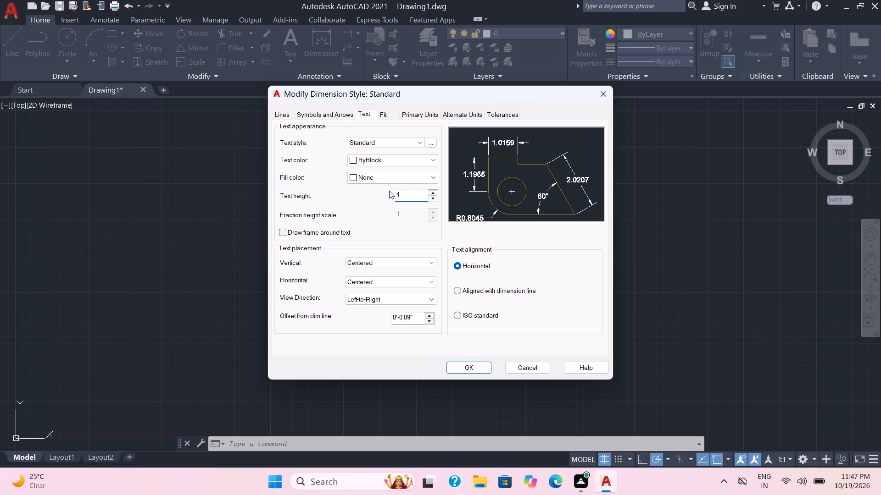
{"action": "key", "text": "Return"}
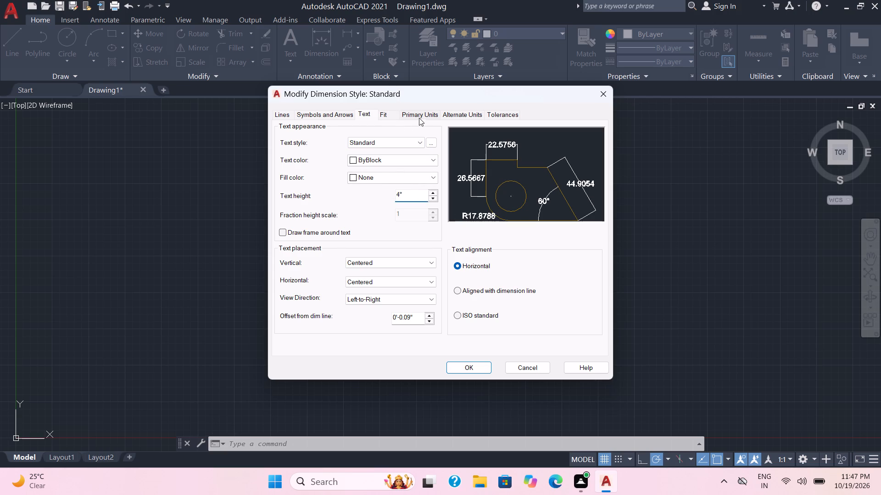
Set the dimension style's primary units to Engineering, precision 0'-0" and round off 6", and make the Standard style current.
{"action": "left_click", "coordinate": [421, 113]}
{"action": "left_click", "coordinate": [403, 137]}
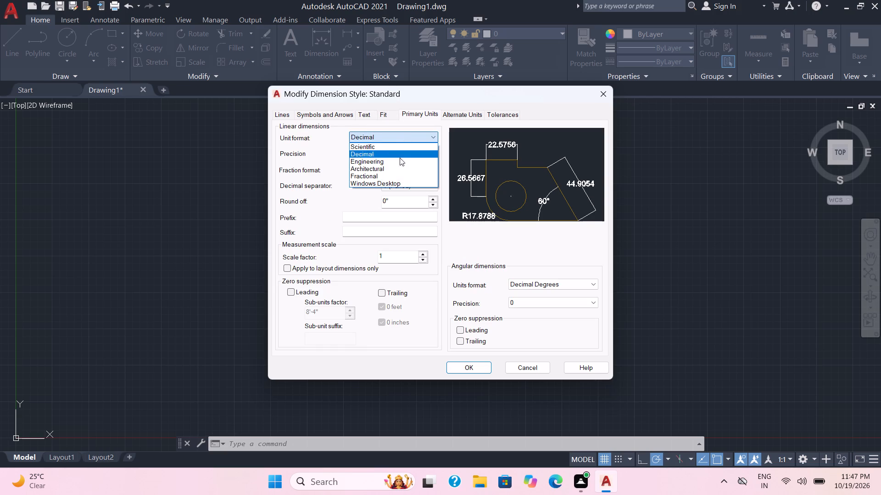
{"action": "left_click", "coordinate": [398, 162]}
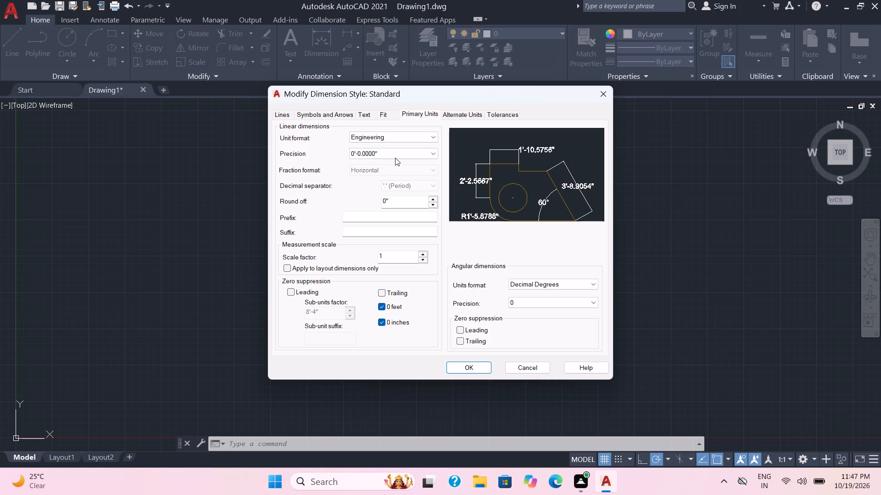
{"action": "left_click", "coordinate": [394, 156]}
{"action": "left_click", "coordinate": [390, 162]}
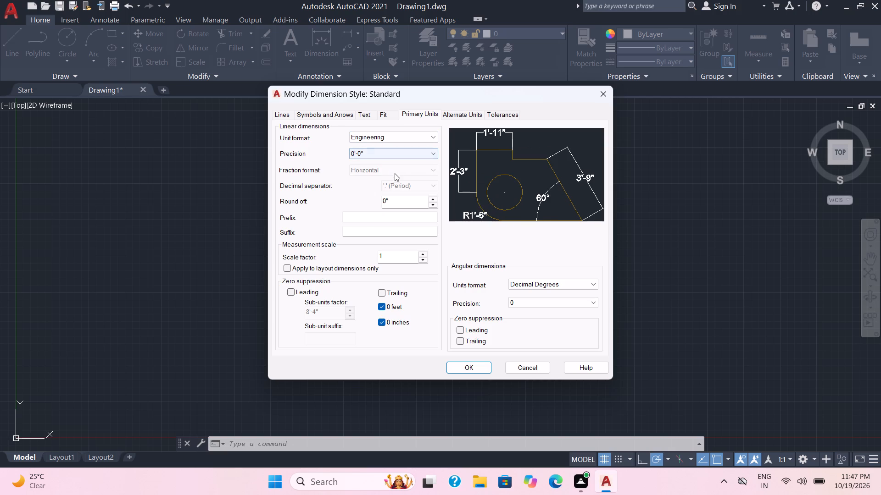
{"action": "left_click_drag", "start_coordinate": [400, 199], "coordinate": [380, 207]}
{"action": "key", "text": "6"}
{"action": "key", "text": "Return"}
{"action": "left_click", "coordinate": [480, 371]}
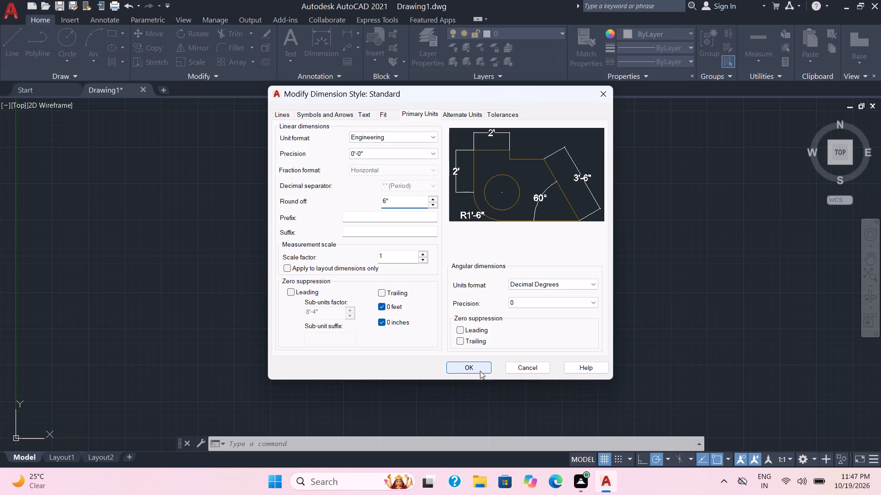
{"action": "triple_click", "coordinate": [566, 175]}
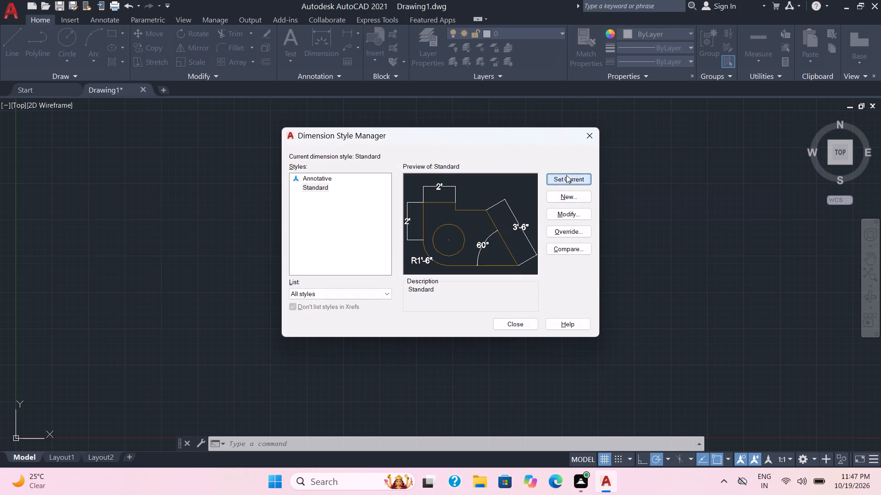
{"action": "left_click", "coordinate": [592, 131]}
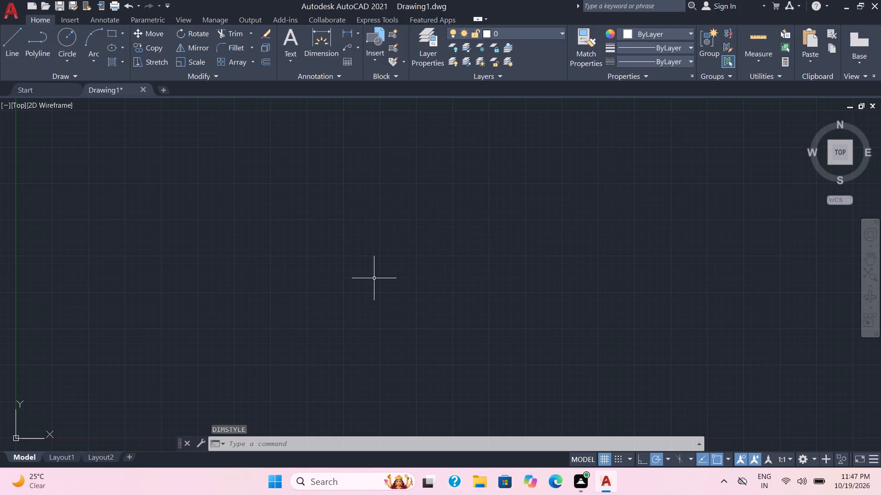
Draw a rectangle 35' long and 40' wide near the origin.
{"action": "left_click", "coordinate": [113, 37]}
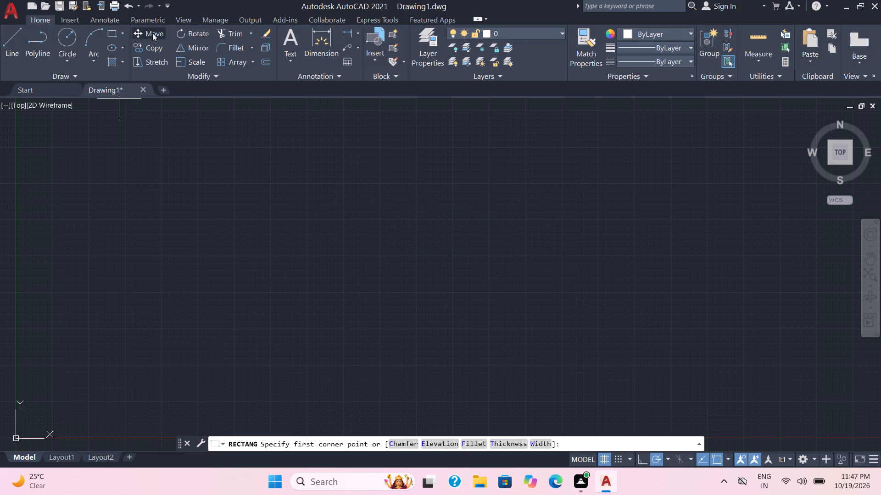
{"action": "left_click", "coordinate": [265, 148]}
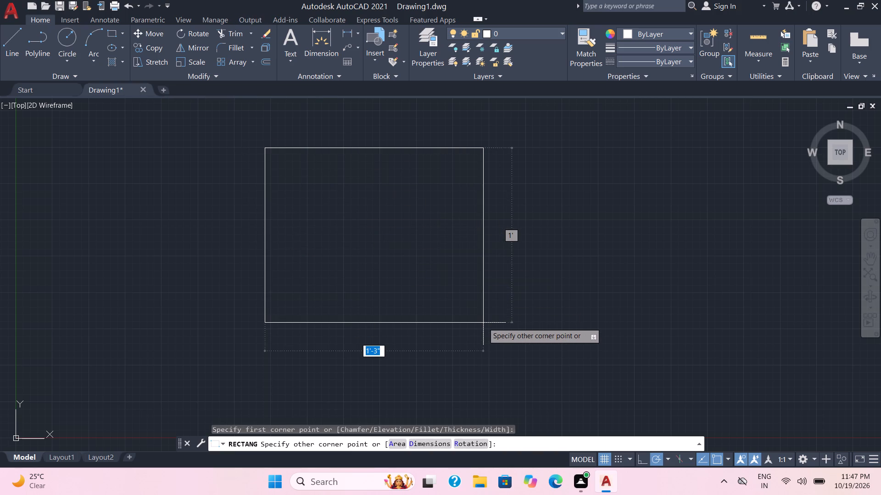
{"action": "key", "text": "d"}
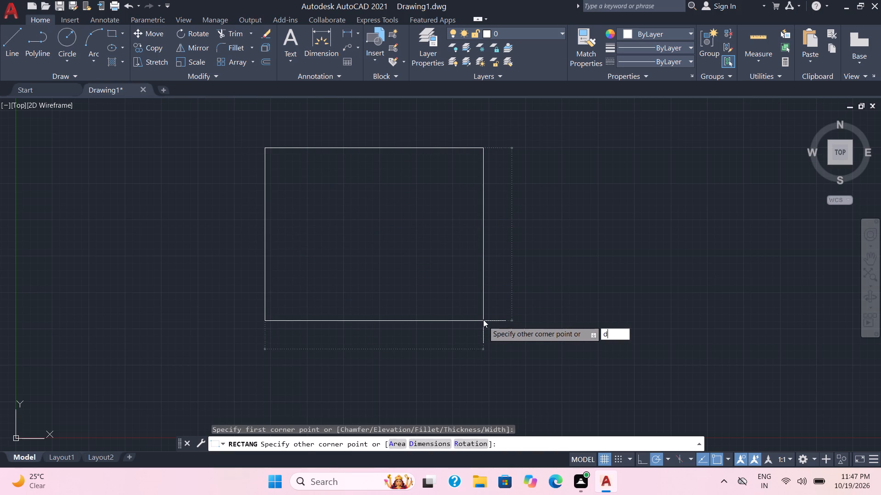
{"action": "key", "text": "Return"}
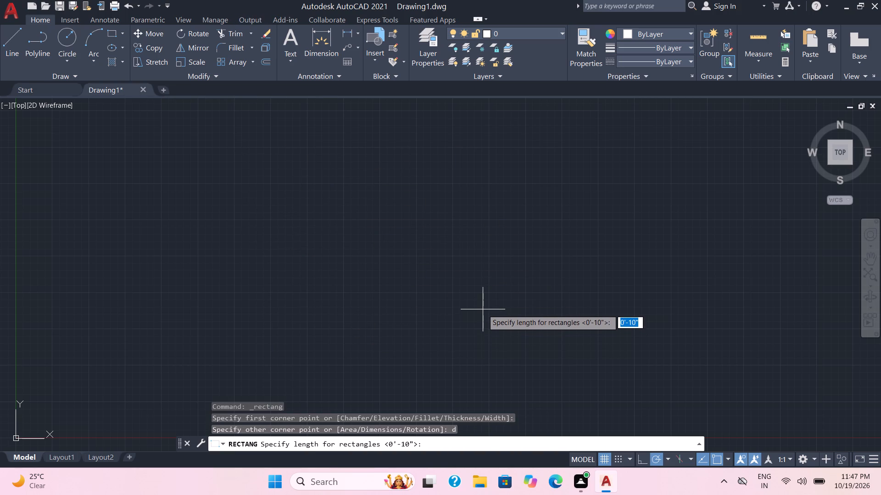
{"action": "key", "text": "3"}
{"action": "key", "text": "5"}
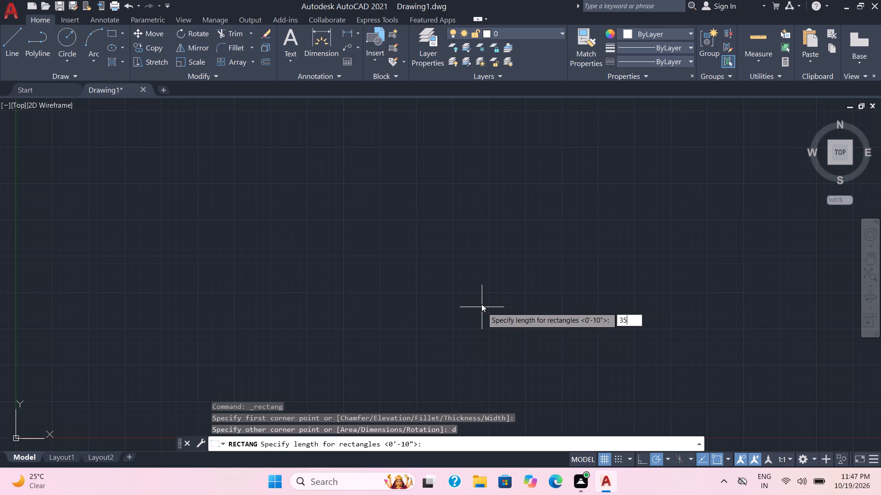
{"action": "key", "text": "apostrophe"}
{"action": "key", "text": "Return"}
{"action": "key", "text": "4"}
{"action": "key", "text": "0"}
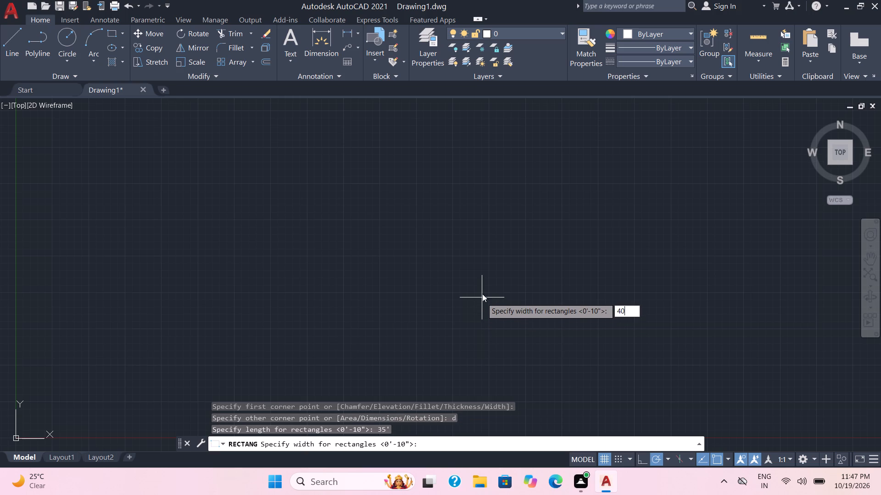
{"action": "key", "text": "apostrophe"}
{"action": "key", "text": "Return"}
{"action": "scroll", "coordinate": [482, 296], "scroll_direction": "down", "scroll_amount": 3}
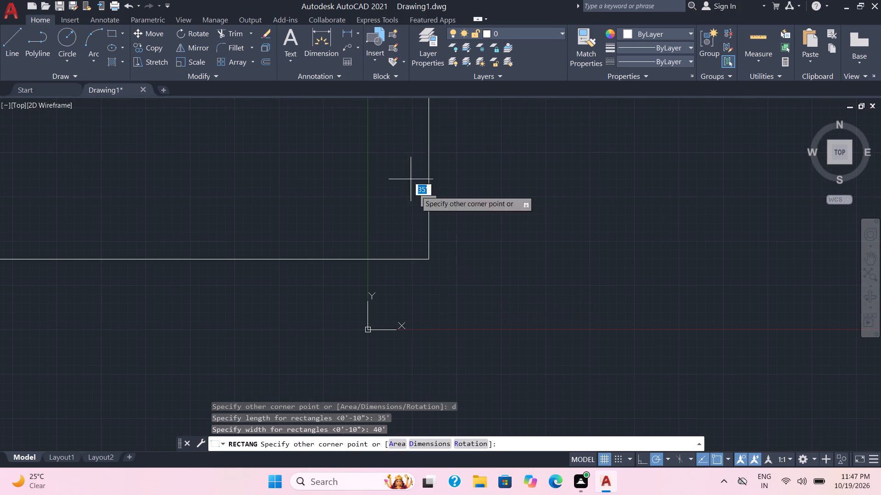
{"action": "left_click", "coordinate": [517, 167]}
Move the rectangle by its upper-right corner, up and to the right, clear of the origin.
{"action": "scroll", "coordinate": [517, 167], "scroll_direction": "down", "scroll_amount": 2}
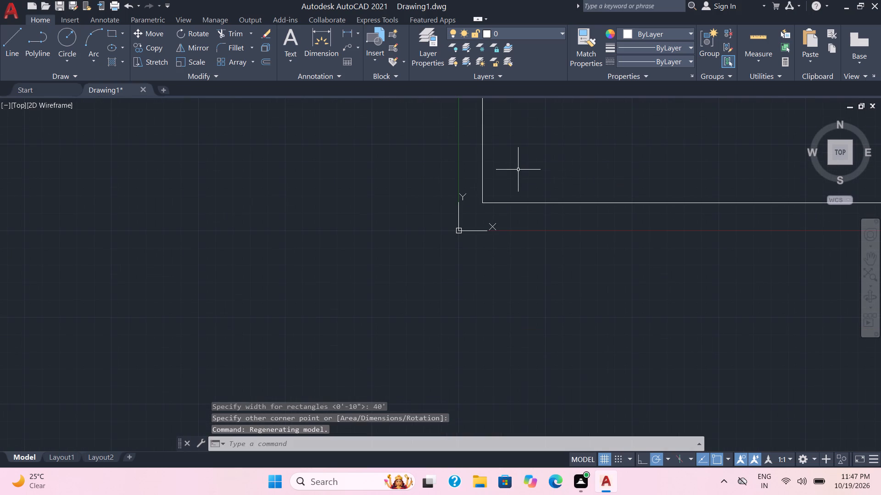
{"action": "middle_click_drag", "start_coordinate": [518, 170], "coordinate": [216, 350]}
{"action": "scroll", "coordinate": [216, 350], "scroll_direction": "down", "scroll_amount": 3}
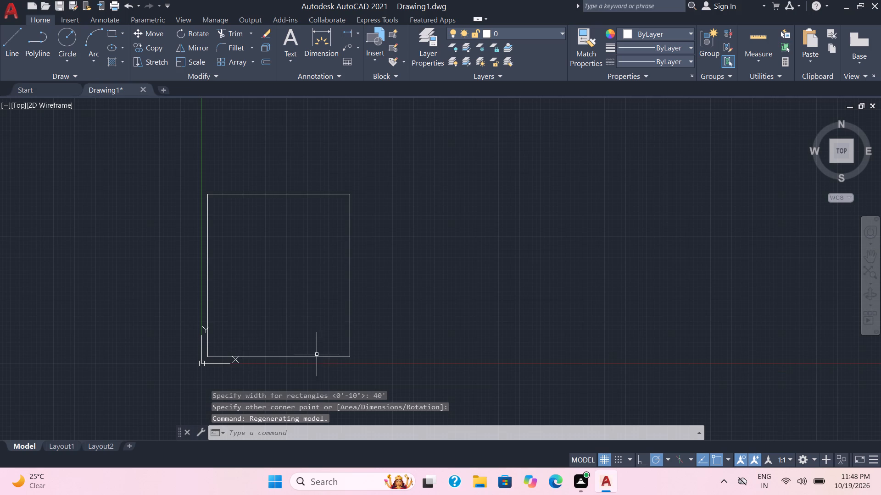
{"action": "left_click", "coordinate": [388, 359]}
{"action": "left_click", "coordinate": [296, 316]}
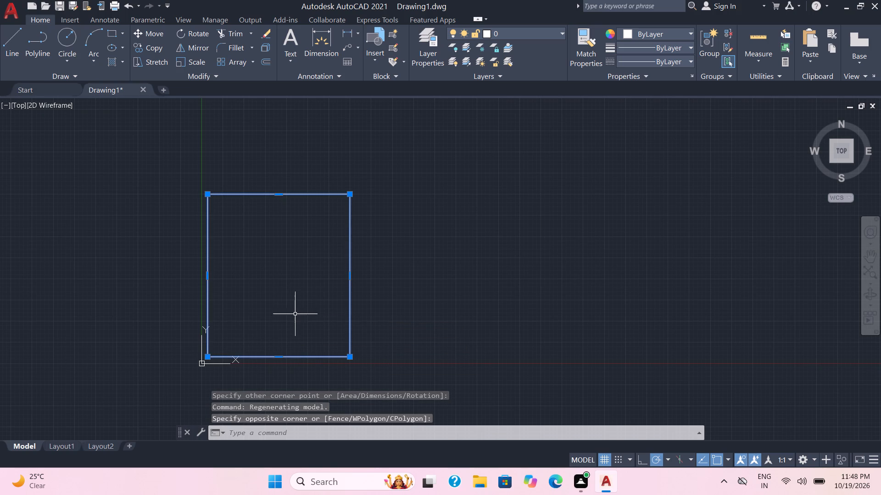
{"action": "key", "text": "m"}
{"action": "key", "text": "Return"}
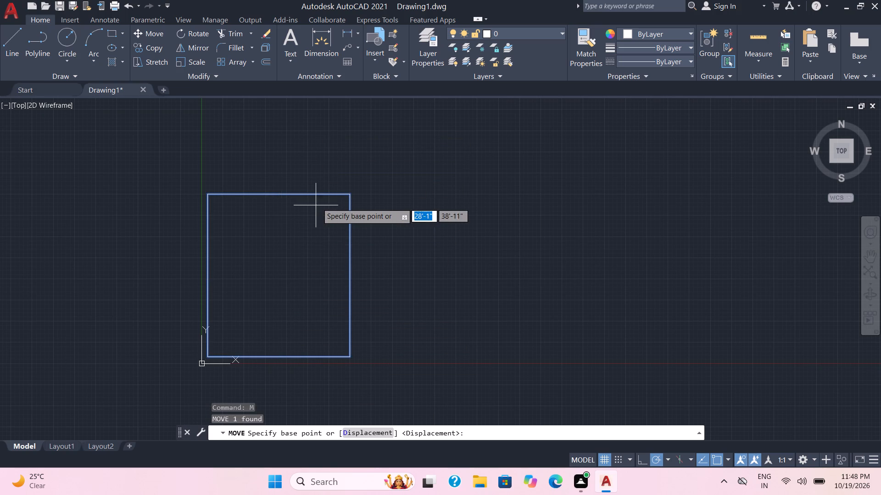
{"action": "left_click", "coordinate": [323, 195]}
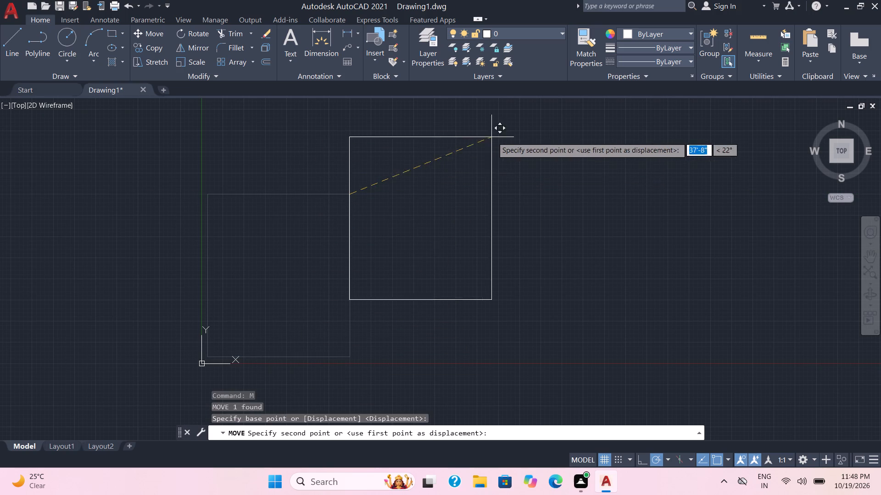
{"action": "scroll", "coordinate": [516, 132], "scroll_direction": "down", "scroll_amount": 1}
{"action": "middle_click_drag", "start_coordinate": [516, 132], "coordinate": [417, 216]}
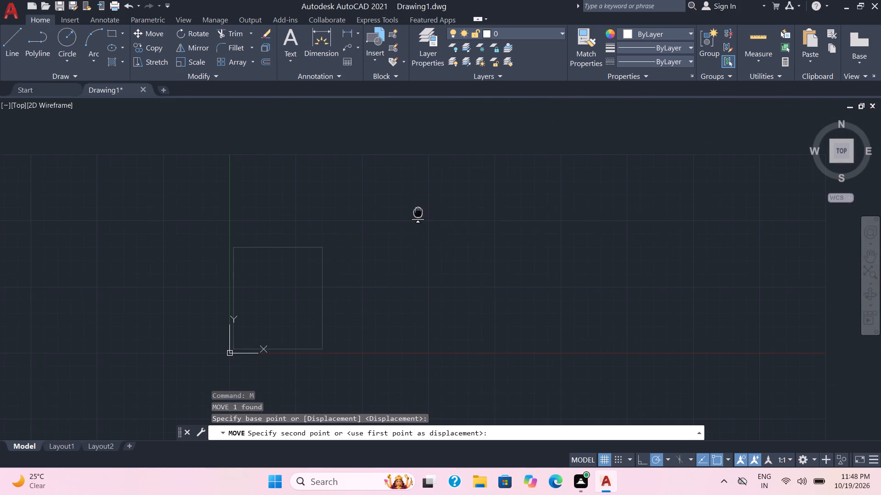
{"action": "middle_click_drag", "start_coordinate": [417, 216], "coordinate": [417, 216]}
{"action": "left_click", "coordinate": [461, 185]}
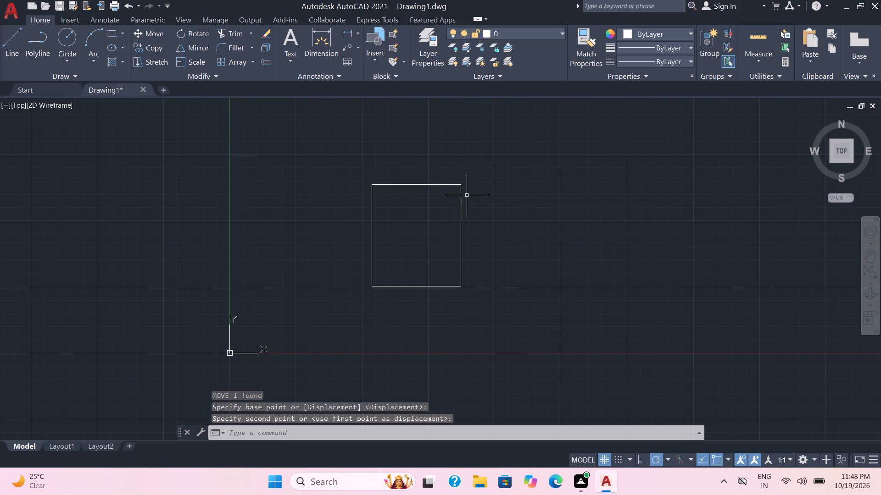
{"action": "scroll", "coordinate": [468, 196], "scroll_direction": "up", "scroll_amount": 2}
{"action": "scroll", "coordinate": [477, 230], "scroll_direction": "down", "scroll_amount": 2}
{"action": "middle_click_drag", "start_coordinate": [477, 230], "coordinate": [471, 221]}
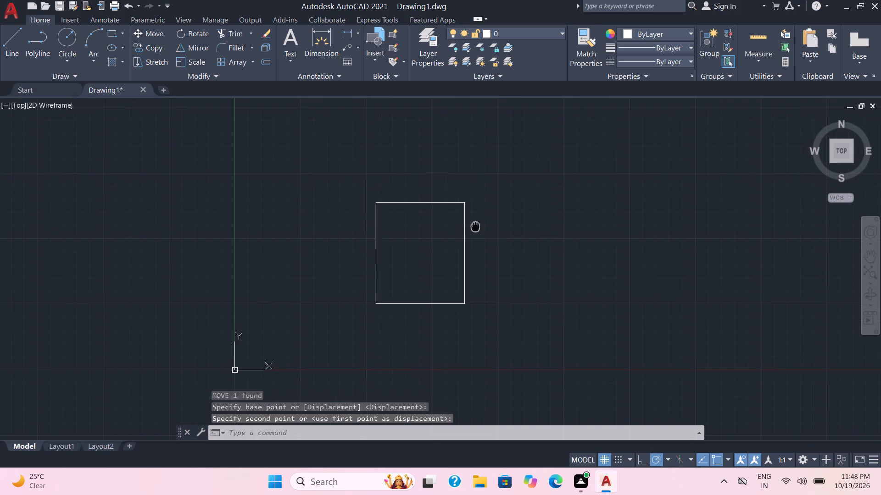
Offset the rectangle 9" inward to form the outer wall thickness.
{"action": "middle_click_drag", "start_coordinate": [471, 221], "coordinate": [427, 187]}
{"action": "scroll", "coordinate": [427, 187], "scroll_direction": "up", "scroll_amount": 1}
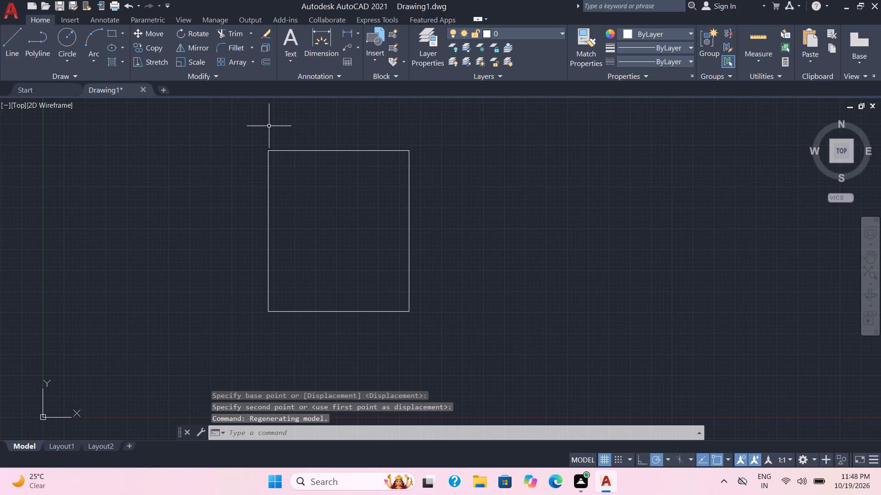
{"action": "key", "text": "o"}
{"action": "key", "text": "Return"}
{"action": "key", "text": "9"}
{"action": "key", "text": "Return"}
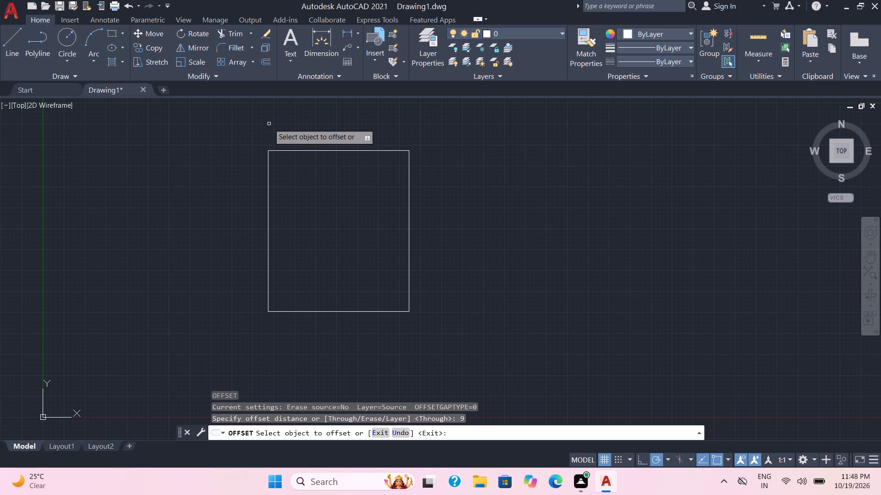
{"action": "left_click", "coordinate": [289, 149]}
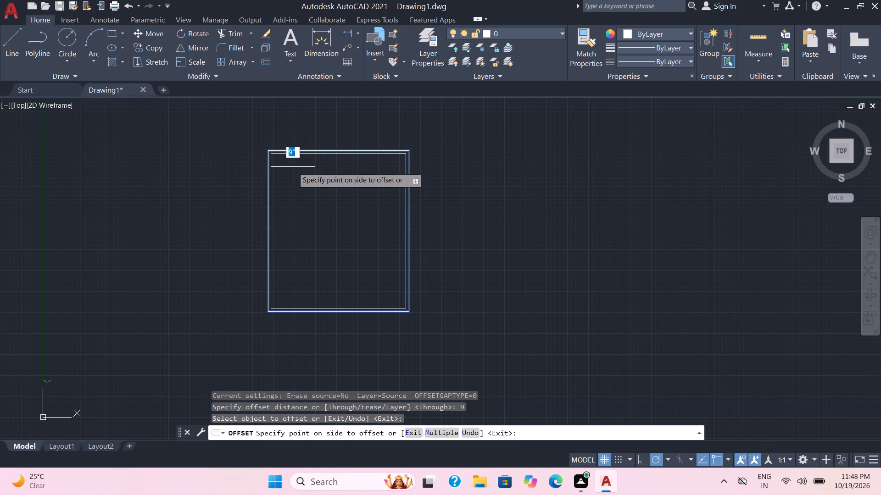
{"action": "left_click", "coordinate": [293, 167]}
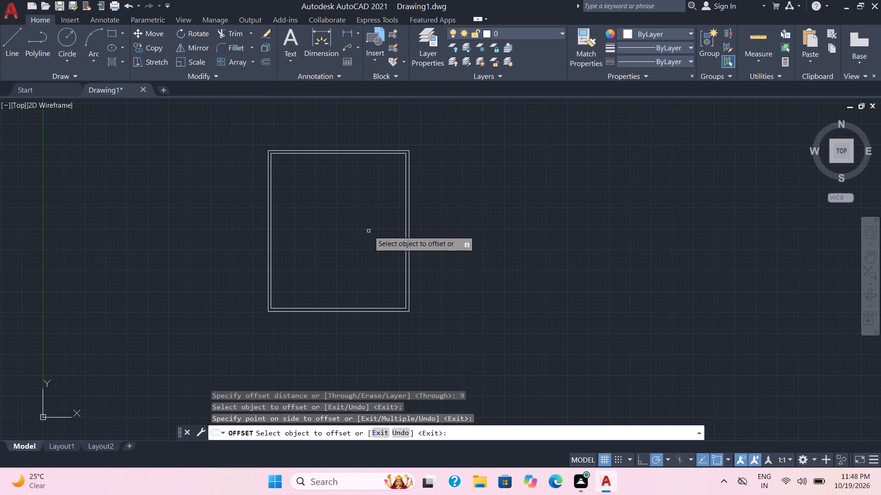
{"action": "key", "text": "Escape"}
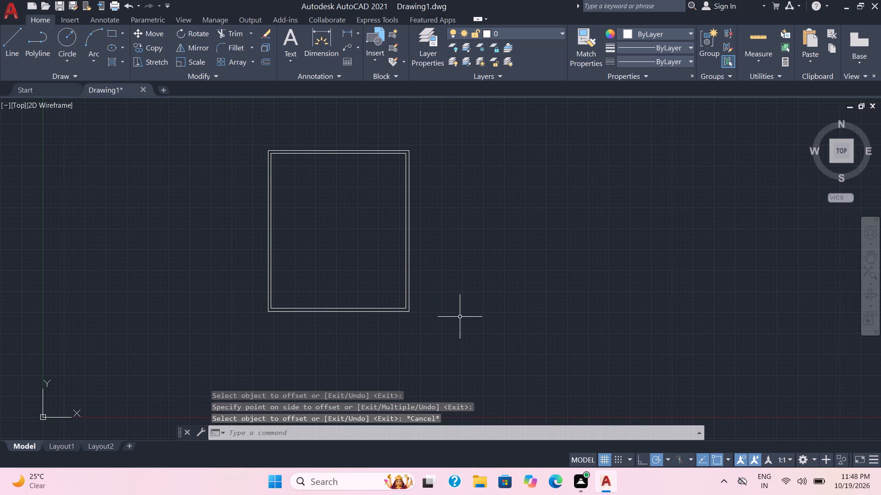
Explode both the outer and inner rectangles into separate lines.
{"action": "left_click", "coordinate": [468, 329]}
{"action": "left_click", "coordinate": [335, 266]}
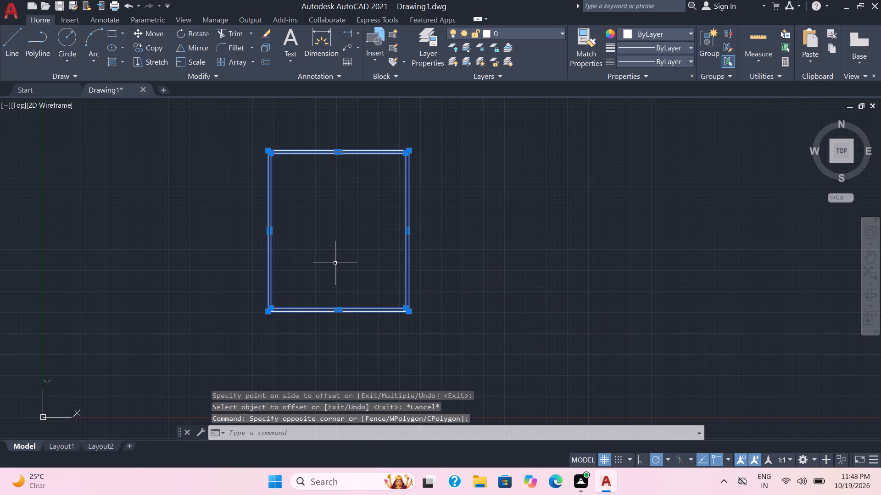
{"action": "key", "text": "x"}
{"action": "key", "text": "Return"}
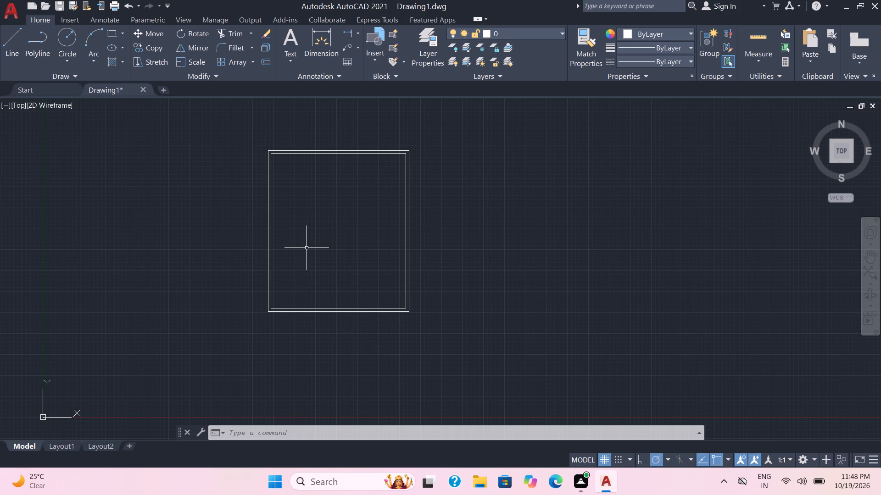
Offset the right inner wall line 12' toward the inside of the plan.
{"action": "key", "text": "o"}
{"action": "key", "text": "Return"}
{"action": "key", "text": "1"}
{"action": "key", "text": "2"}
{"action": "key", "text": "apostrophe"}
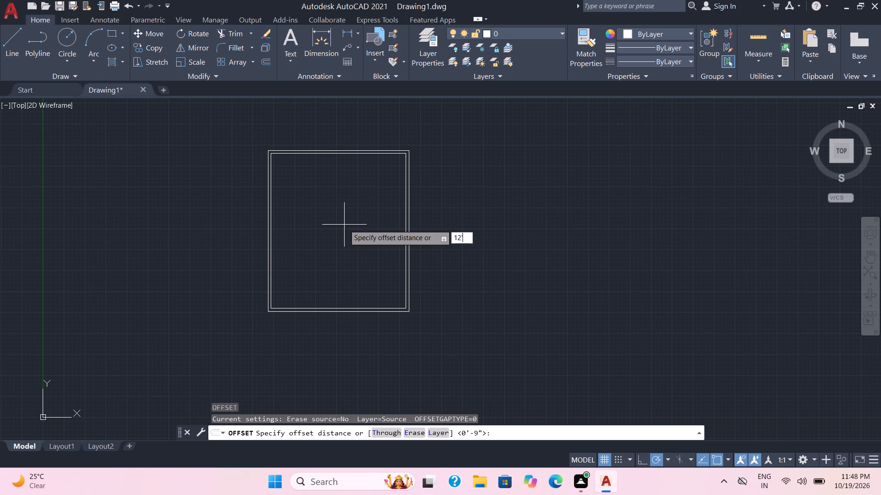
{"action": "key", "text": "Return"}
{"action": "left_click", "coordinate": [404, 228]}
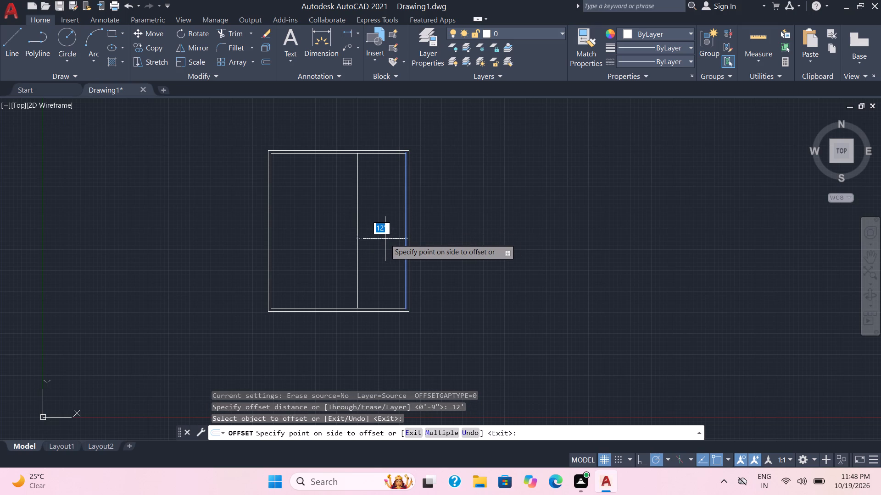
{"action": "left_click", "coordinate": [385, 239]}
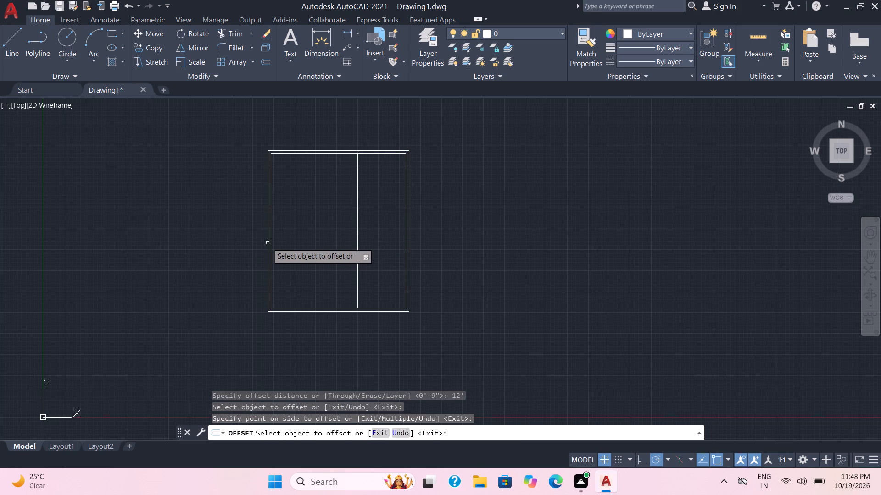
Offset the left inner wall line 10' toward the inside of the plan.
{"action": "left_click", "coordinate": [271, 242]}
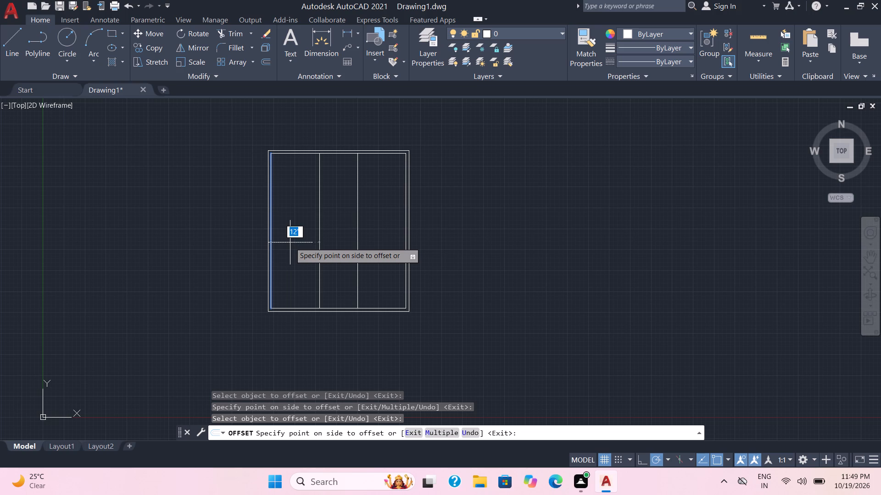
{"action": "type", "text": "10"}
{"action": "key", "text": "apostrophe"}
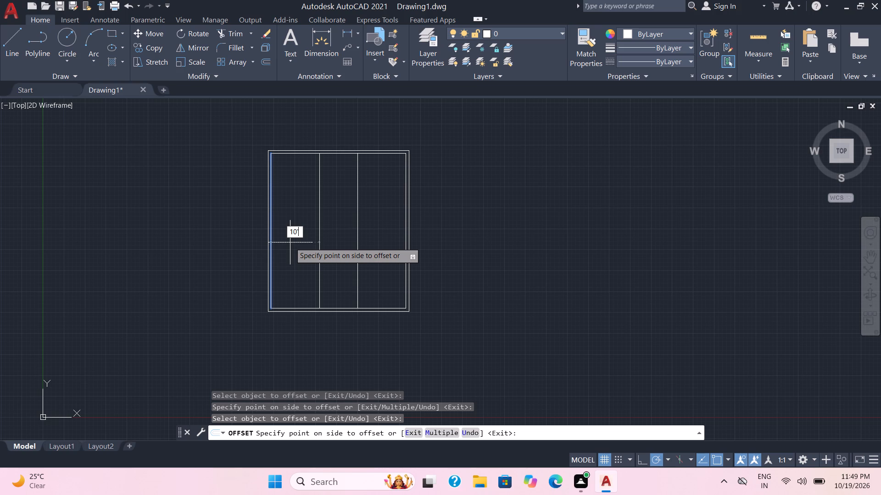
{"action": "left_click", "coordinate": [287, 234]}
{"action": "key", "text": "Return"}
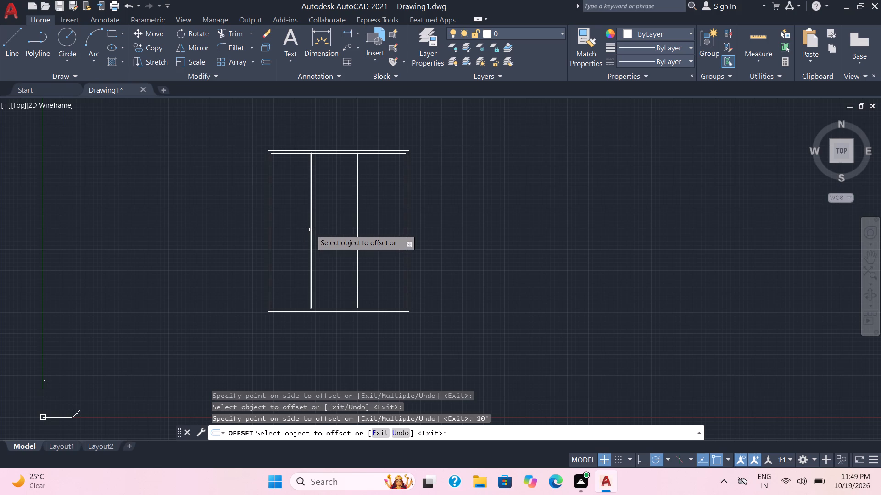
Offset each of the two vertical partition lines 4" to the right to give the partitions their thickness.
{"action": "left_click", "coordinate": [311, 230]}
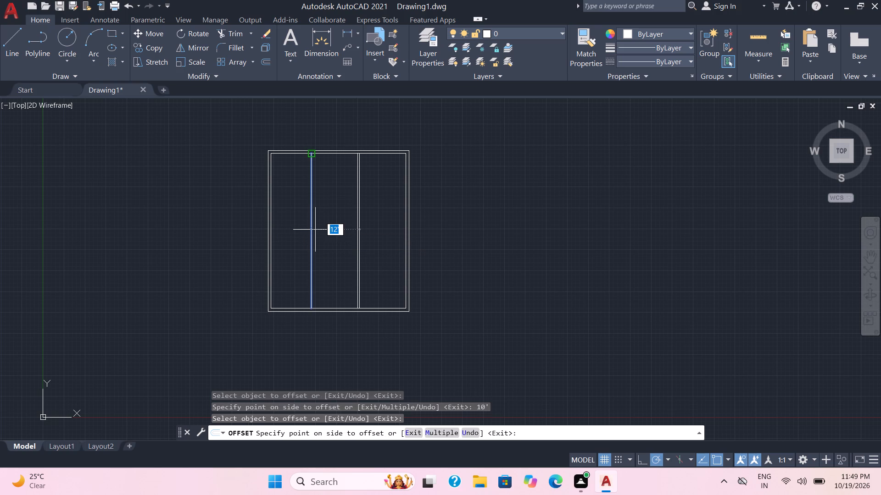
{"action": "key", "text": "4"}
{"action": "key", "text": "Return"}
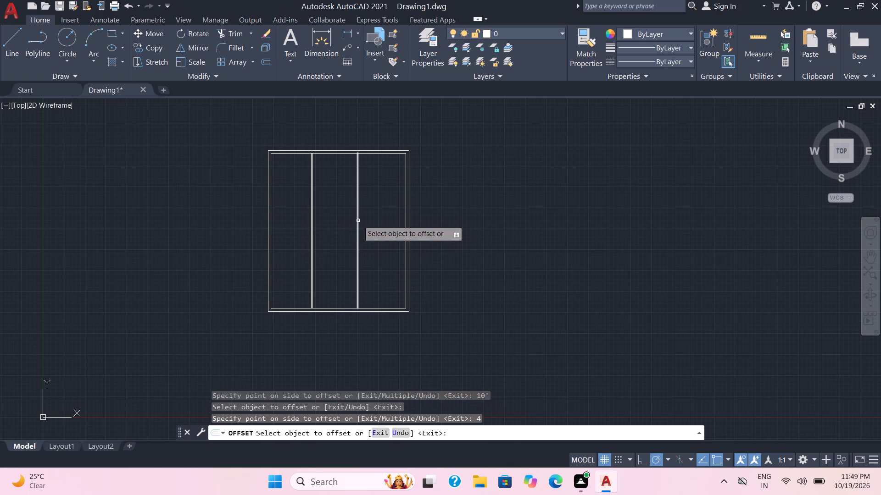
{"action": "left_click", "coordinate": [358, 220]}
{"action": "key", "text": "4"}
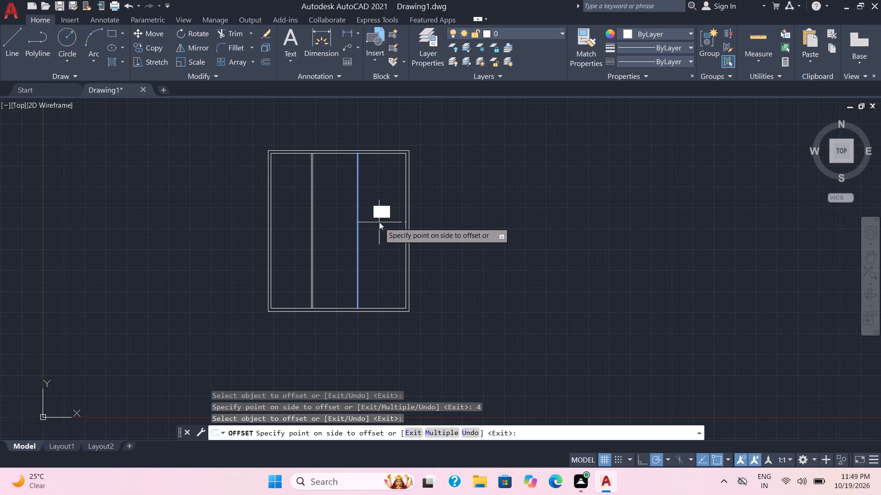
{"action": "key", "text": "Return"}
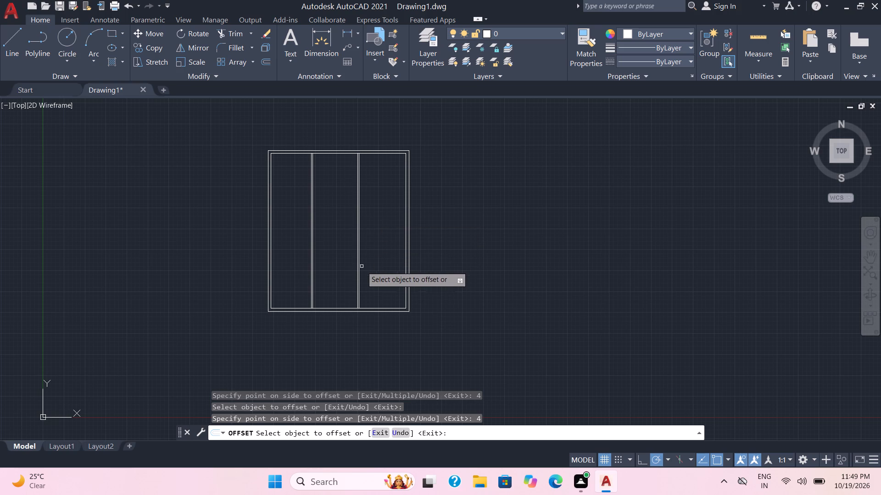
Offset the bottom inner wall line 12'6" upward, and offset the resulting line 4" downward to form a horizontal partition.
{"action": "left_click", "coordinate": [321, 308]}
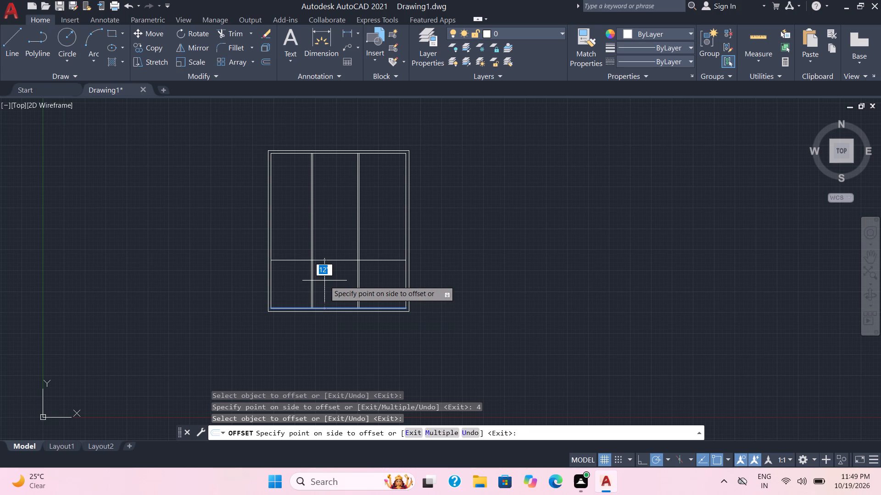
{"action": "key", "text": "1"}
{"action": "key", "text": "2"}
{"action": "key", "text": "apostrophe"}
{"action": "key", "text": "6"}
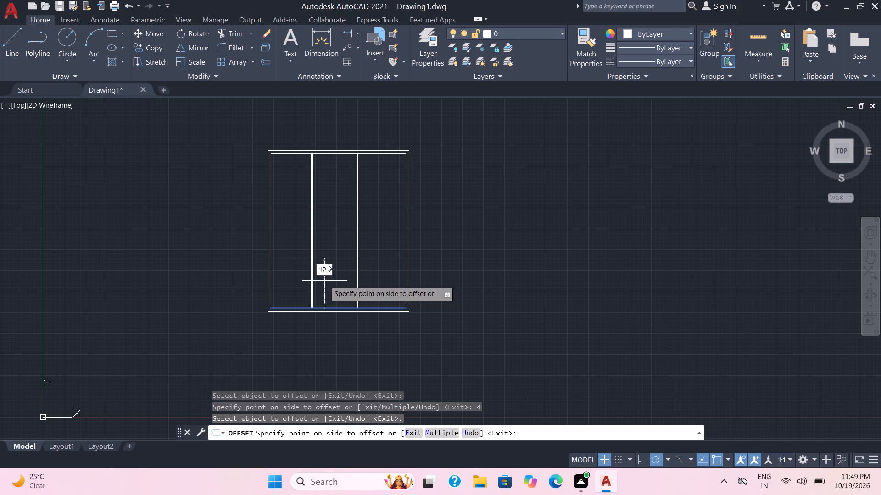
{"action": "key", "text": "apostrophe"}
{"action": "key", "text": "BackSpace"}
{"action": "key", "text": "Return"}
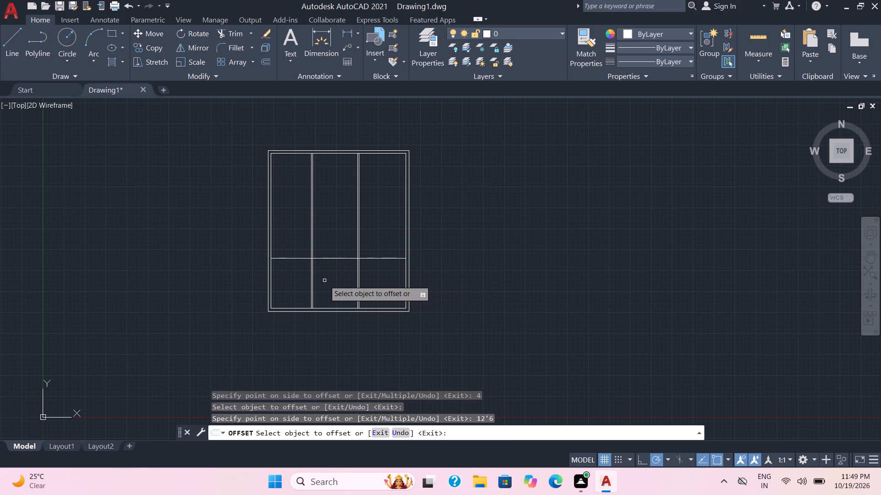
{"action": "left_click", "coordinate": [335, 258]}
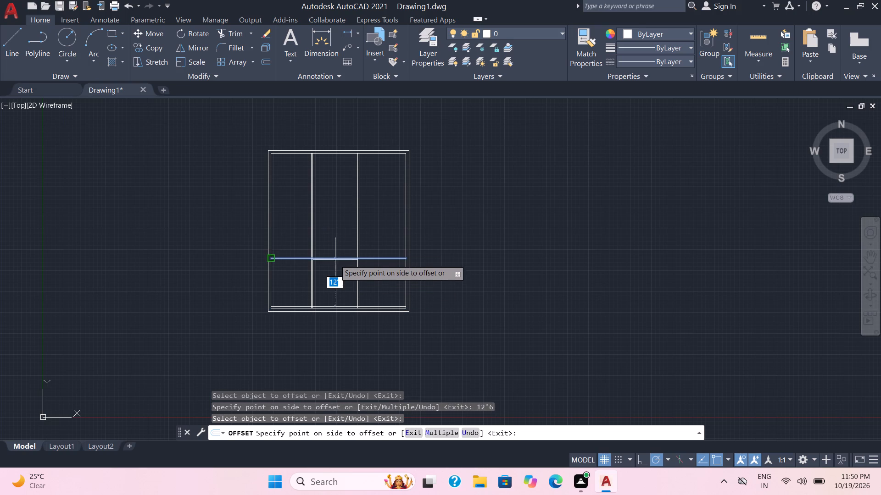
{"action": "key", "text": "4"}
{"action": "key", "text": "Return"}
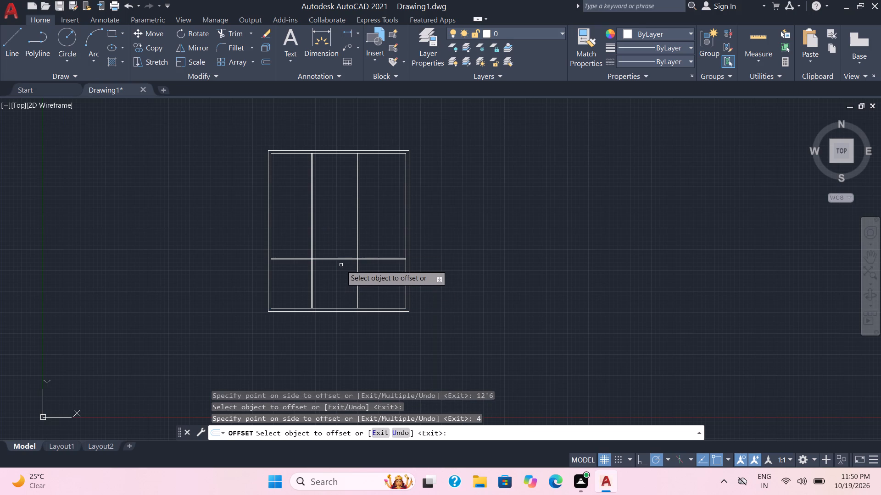
Offset the horizontal partition's upper line 9'8" upward, and offset the resulting line 4" upward to form a second partition.
{"action": "scroll", "coordinate": [343, 264], "scroll_direction": "up", "scroll_amount": 3}
{"action": "left_click", "coordinate": [418, 237]}
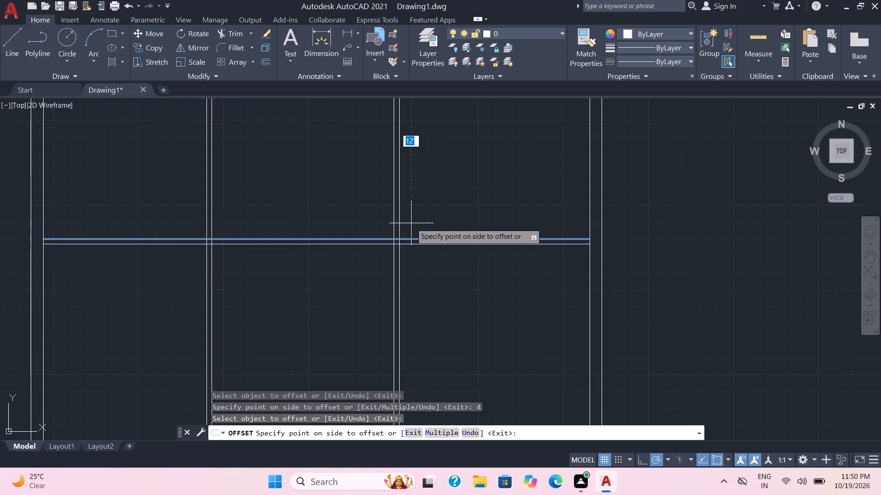
{"action": "type", "text": "9'"}
{"action": "key", "text": "8"}
{"action": "key", "text": "Return"}
{"action": "scroll", "coordinate": [410, 210], "scroll_direction": "down", "scroll_amount": 1}
{"action": "middle_click_drag", "start_coordinate": [411, 200], "coordinate": [401, 279]}
{"action": "left_click", "coordinate": [423, 209]}
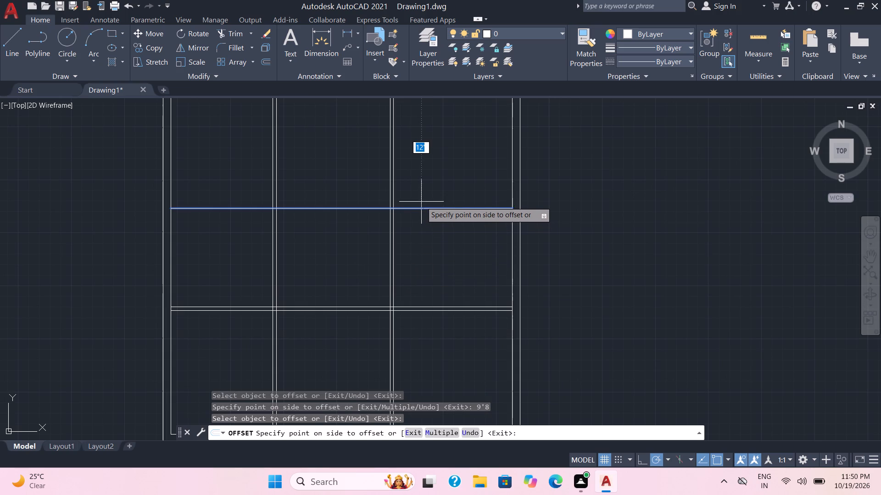
{"action": "key", "text": "4"}
{"action": "key", "text": "Return"}
Offset the second horizontal partition's upper line 12'7" upward.
{"action": "scroll", "coordinate": [419, 193], "scroll_direction": "down", "scroll_amount": 1}
{"action": "scroll", "coordinate": [419, 193], "scroll_direction": "up", "scroll_amount": 1}
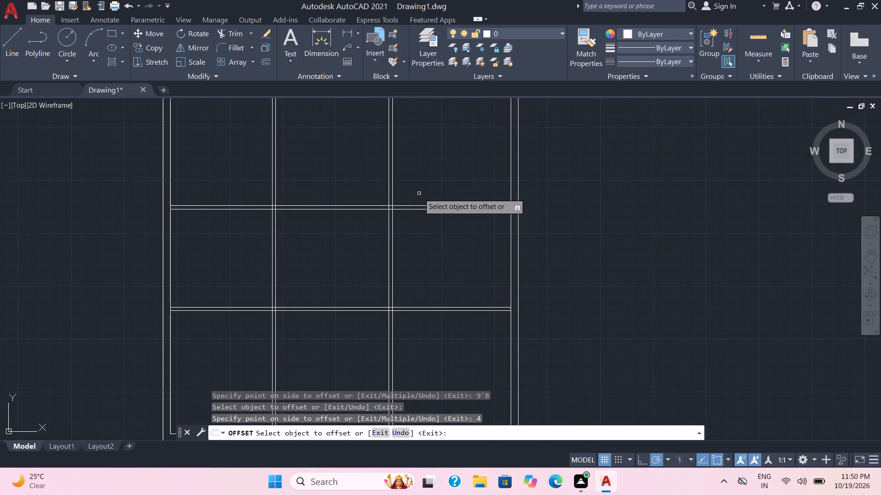
{"action": "scroll", "coordinate": [419, 193], "scroll_direction": "down", "scroll_amount": 2}
{"action": "middle_click_drag", "start_coordinate": [419, 193], "coordinate": [415, 240]}
{"action": "scroll", "coordinate": [414, 240], "scroll_direction": "up", "scroll_amount": 3}
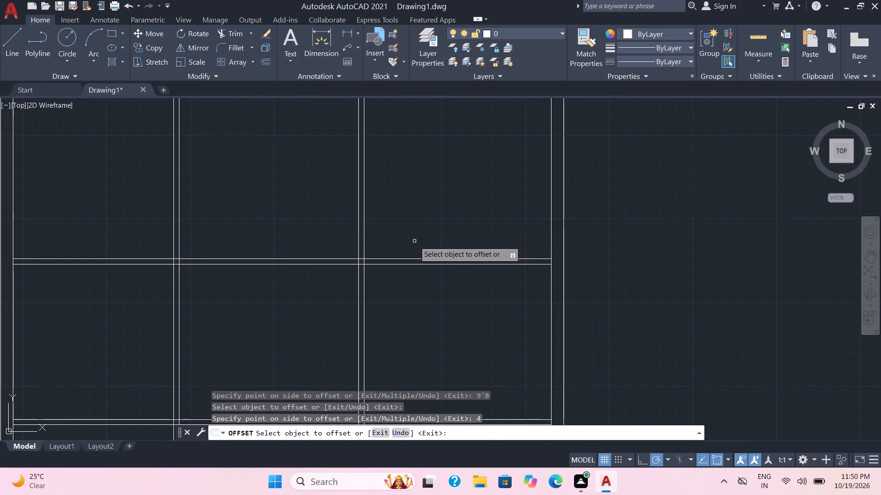
{"action": "left_click", "coordinate": [414, 259]}
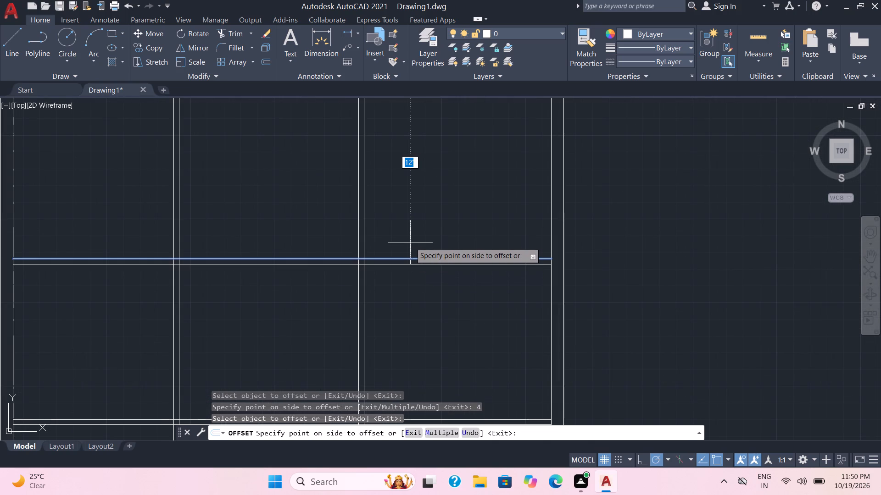
{"action": "key", "text": "1"}
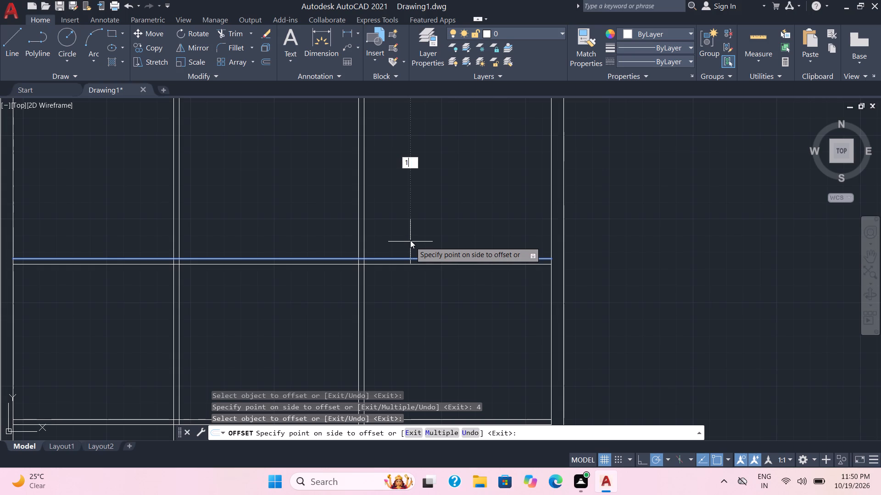
{"action": "key", "text": "2"}
{"action": "key", "text": "apostrophe"}
{"action": "key", "text": "7"}
{"action": "key", "text": "Return"}
{"action": "scroll", "coordinate": [415, 189], "scroll_direction": "down", "scroll_amount": 2}
{"action": "middle_click_drag", "start_coordinate": [416, 189], "coordinate": [410, 248]}
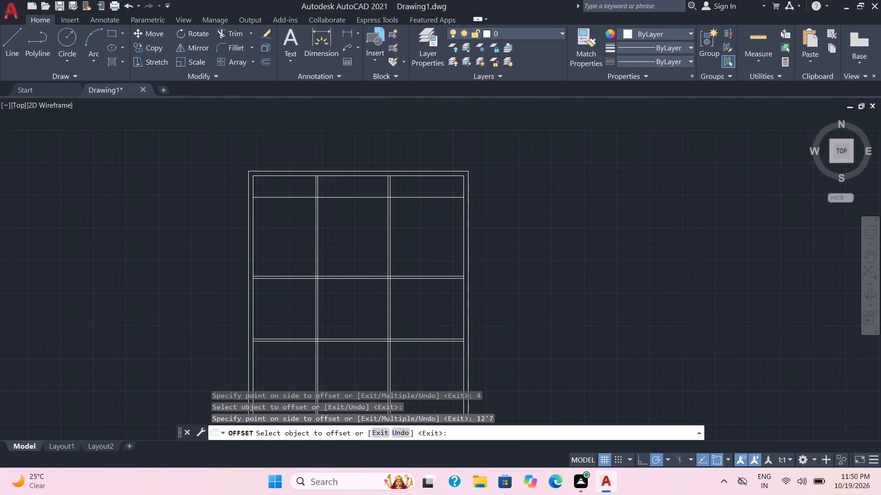
Offset the uppermost horizontal partition line 4" downward to give that partition its thickness.
{"action": "scroll", "coordinate": [410, 247], "scroll_direction": "up", "scroll_amount": 2}
{"action": "middle_click_drag", "start_coordinate": [410, 200], "coordinate": [409, 301]}
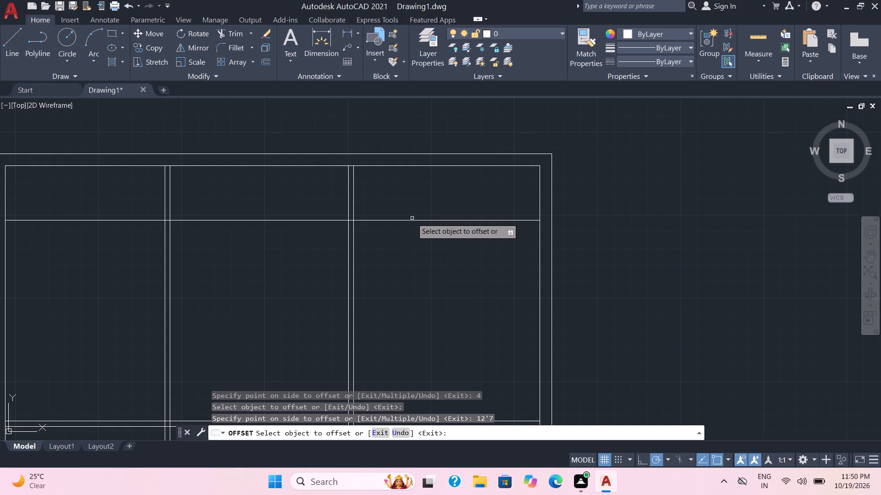
{"action": "left_click", "coordinate": [412, 220]}
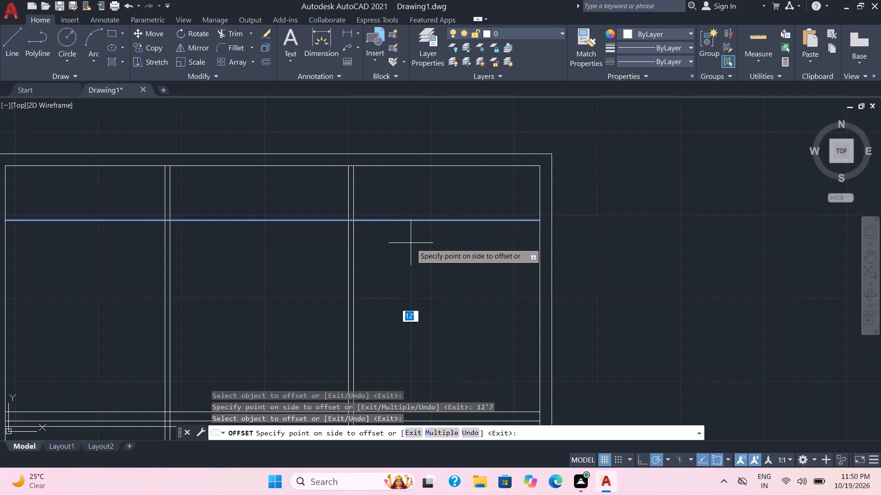
{"action": "key", "text": "4"}
{"action": "key", "text": "Return"}
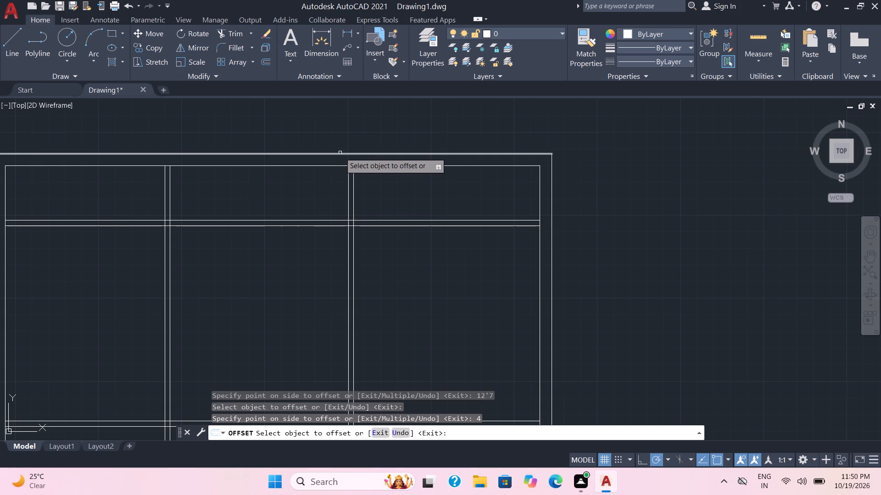
Offset the right inner wall line 13'7" to the left, and offset the resulting line 4" to the right to form a vertical partition.
{"action": "scroll", "coordinate": [413, 281], "scroll_direction": "down", "scroll_amount": 1}
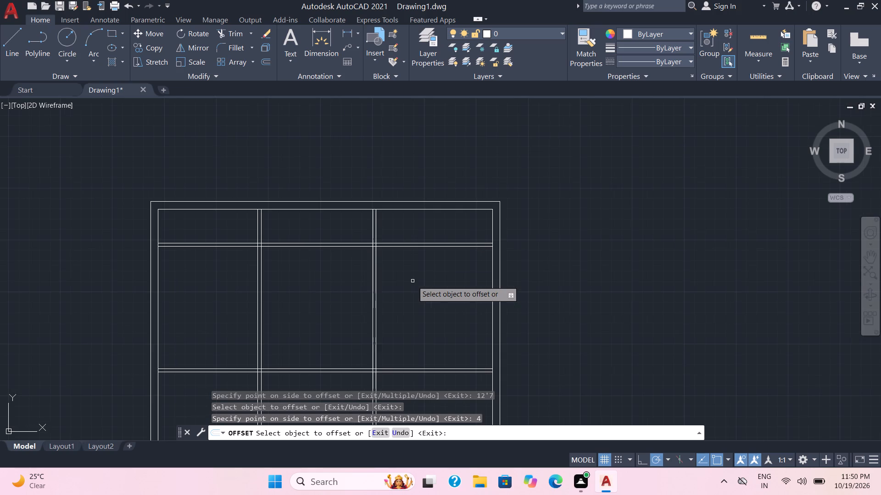
{"action": "middle_click_drag", "start_coordinate": [413, 281], "coordinate": [409, 234]}
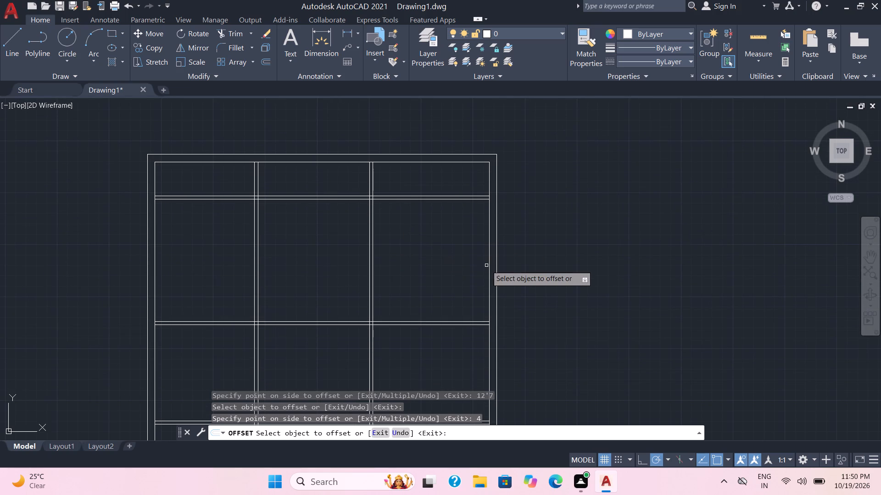
{"action": "left_click", "coordinate": [490, 269]}
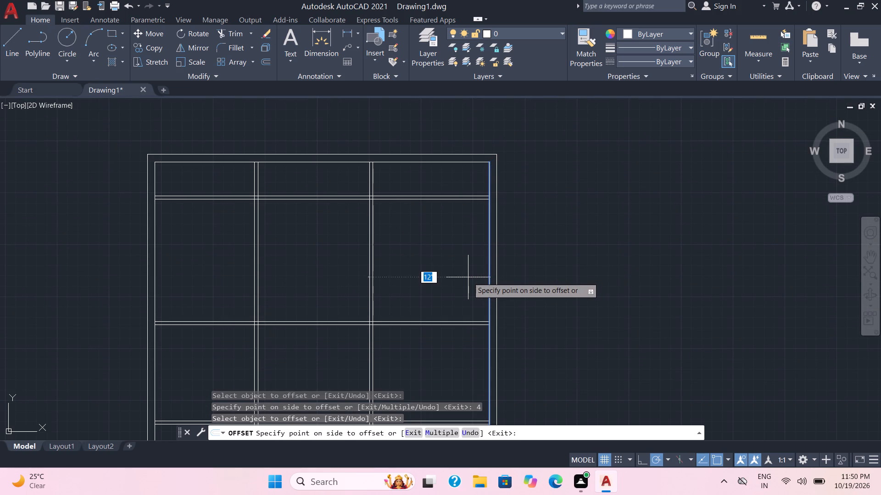
{"action": "type", "text": "13"}
{"action": "key", "text": "apostrophe"}
{"action": "key", "text": "7"}
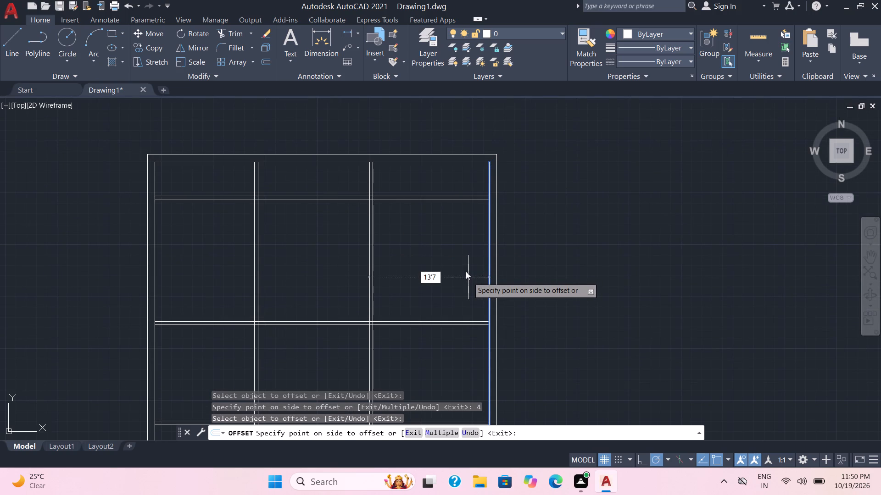
{"action": "key", "text": "Return"}
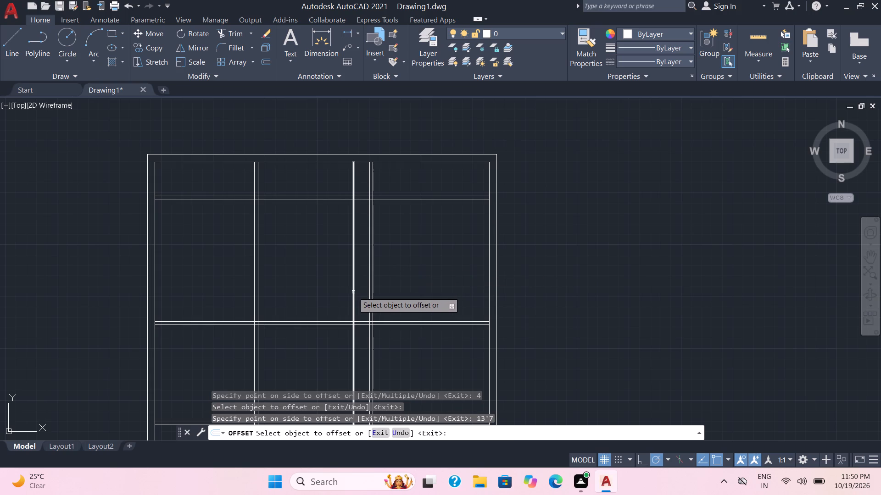
{"action": "left_click", "coordinate": [353, 292]}
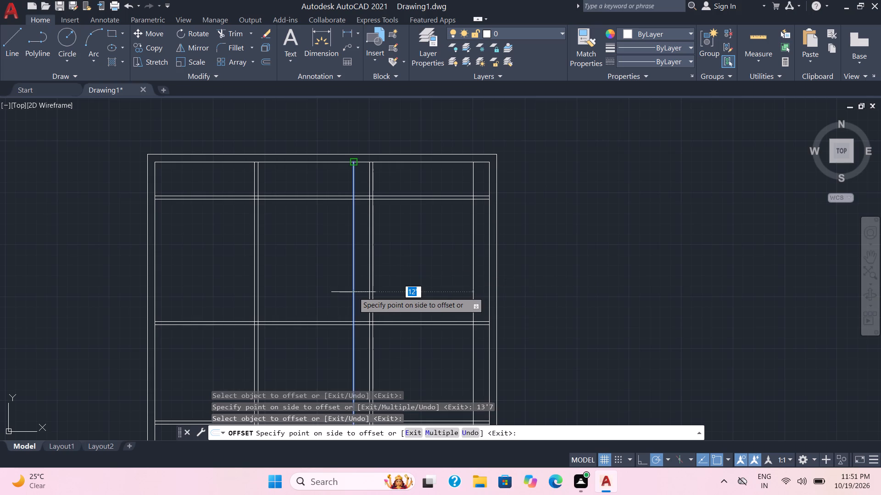
{"action": "key", "text": "4"}
{"action": "key", "text": "Return"}
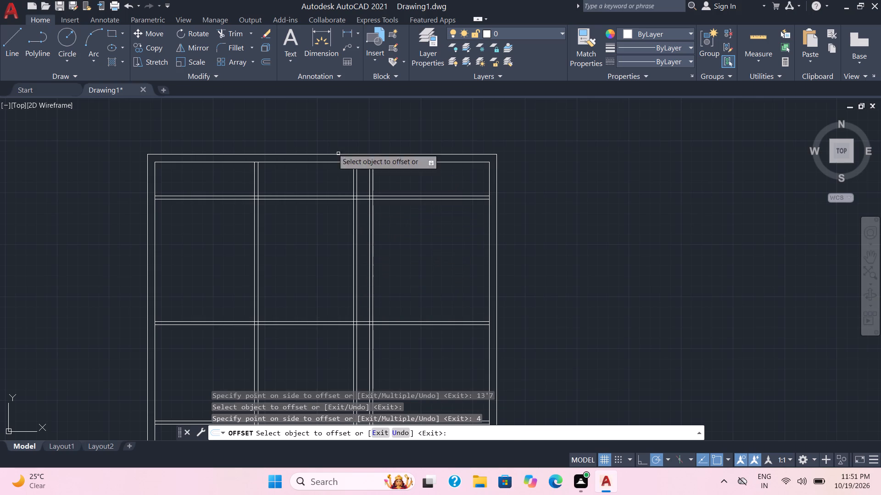
Trim both lines of the older right-hand vertical partition out of the top strip and the large upper room row.
{"action": "left_click", "coordinate": [235, 32]}
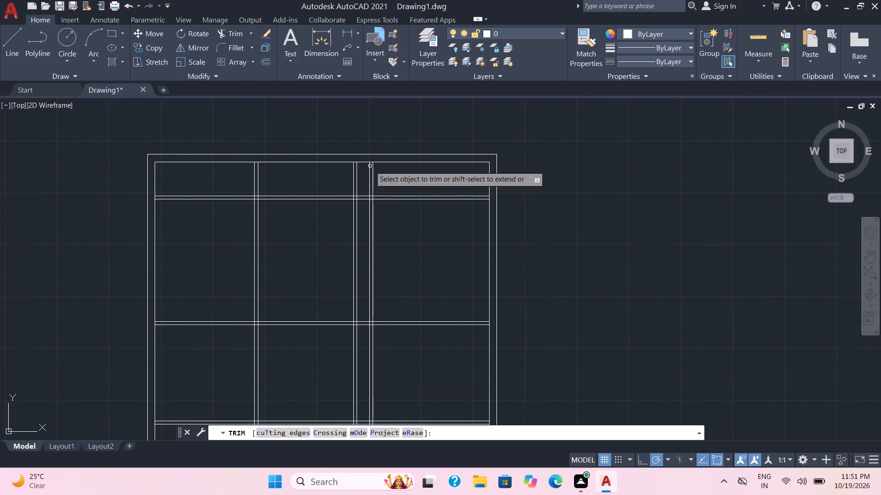
{"action": "left_click", "coordinate": [372, 224]}
{"action": "left_click", "coordinate": [369, 228]}
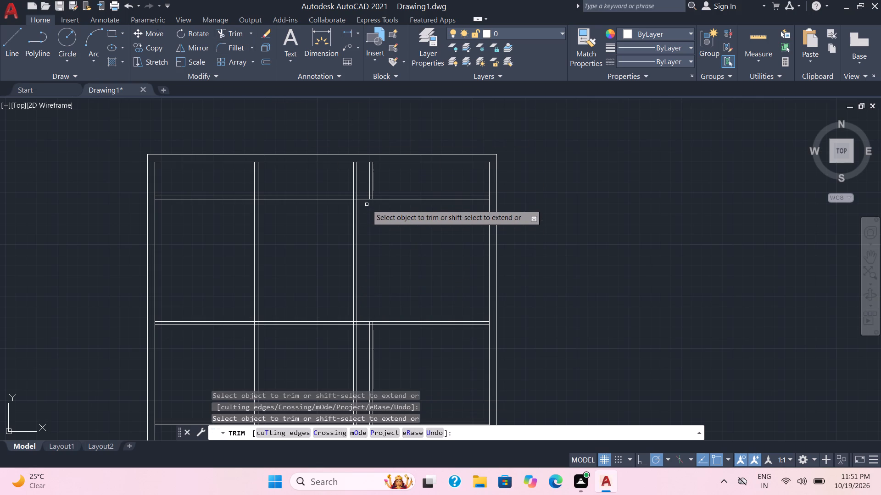
{"action": "left_click", "coordinate": [368, 177]}
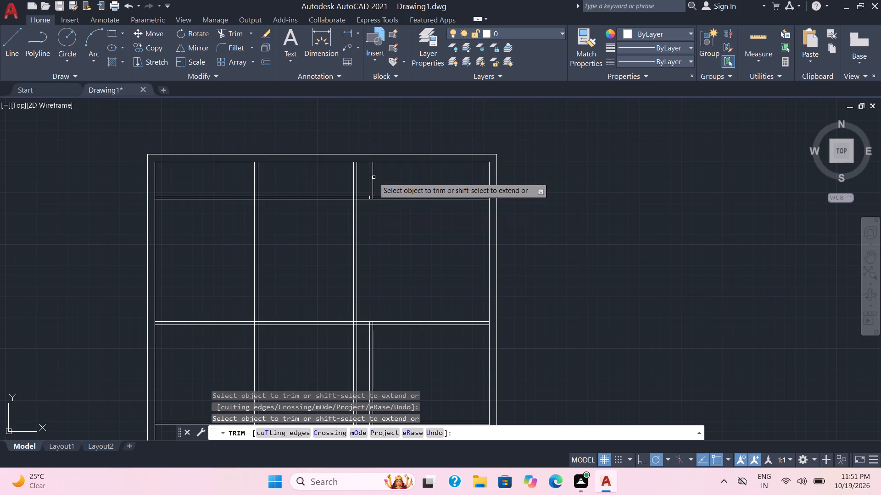
{"action": "left_click", "coordinate": [374, 177]}
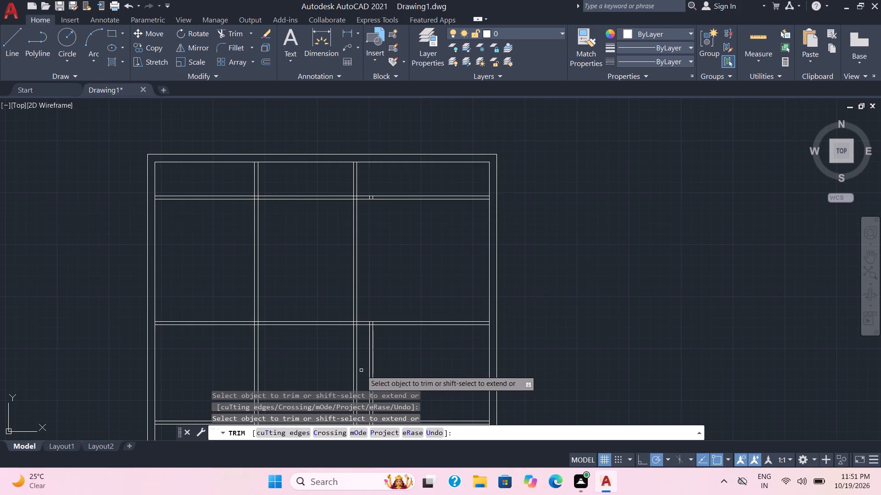
Trim both lines of the new vertical partition out of the middle and bottom room rows.
{"action": "left_click", "coordinate": [356, 372]}
{"action": "left_click", "coordinate": [353, 373]}
{"action": "scroll", "coordinate": [353, 373], "scroll_direction": "down", "scroll_amount": 1}
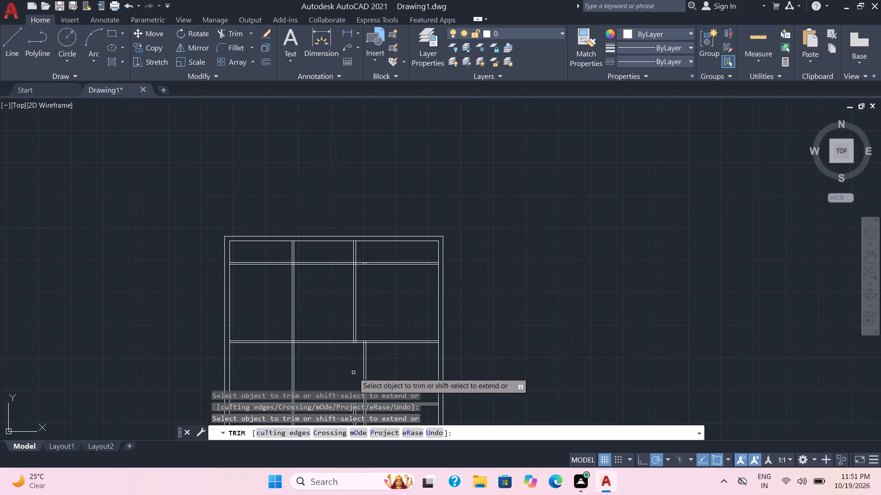
{"action": "middle_click_drag", "start_coordinate": [353, 373], "coordinate": [334, 205]}
{"action": "left_click", "coordinate": [336, 247]}
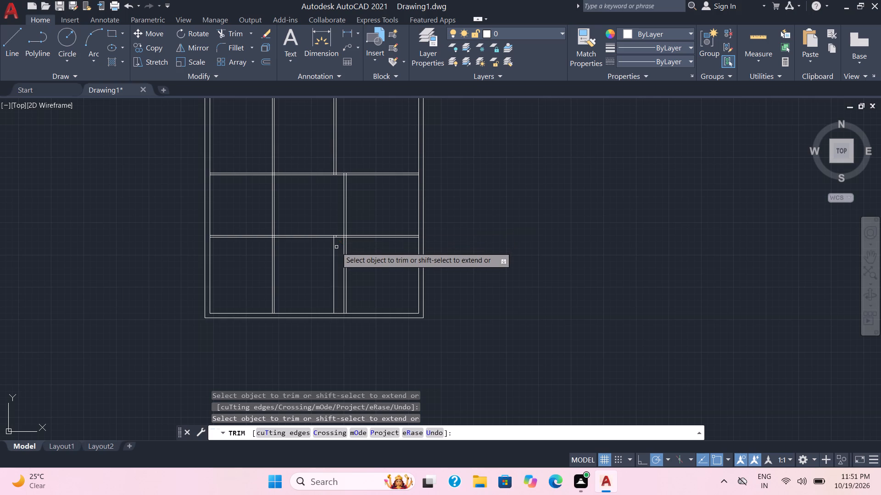
{"action": "left_click", "coordinate": [334, 257]}
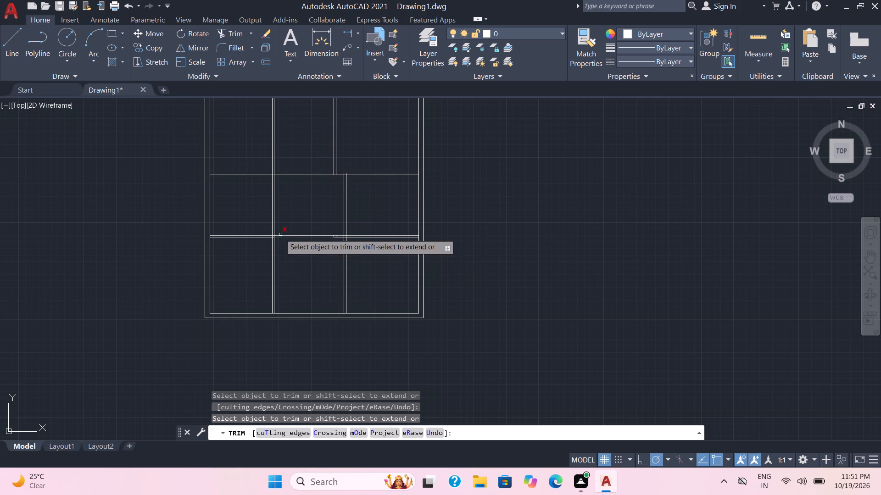
Check the clear widths and heights of the rooms across the plan with the quick Measure tool.
{"action": "middle_click_drag", "start_coordinate": [280, 216], "coordinate": [285, 246]}
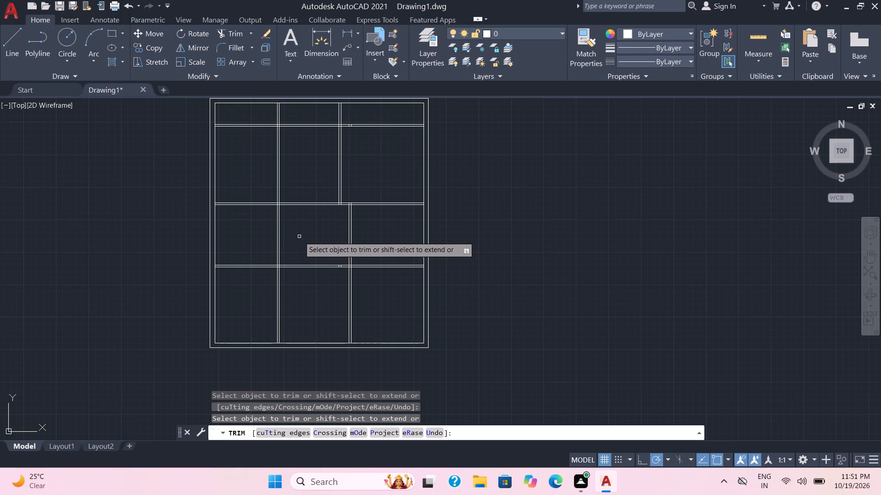
{"action": "scroll", "coordinate": [300, 236], "scroll_direction": "down", "scroll_amount": 1}
{"action": "middle_click_drag", "start_coordinate": [300, 236], "coordinate": [299, 262]}
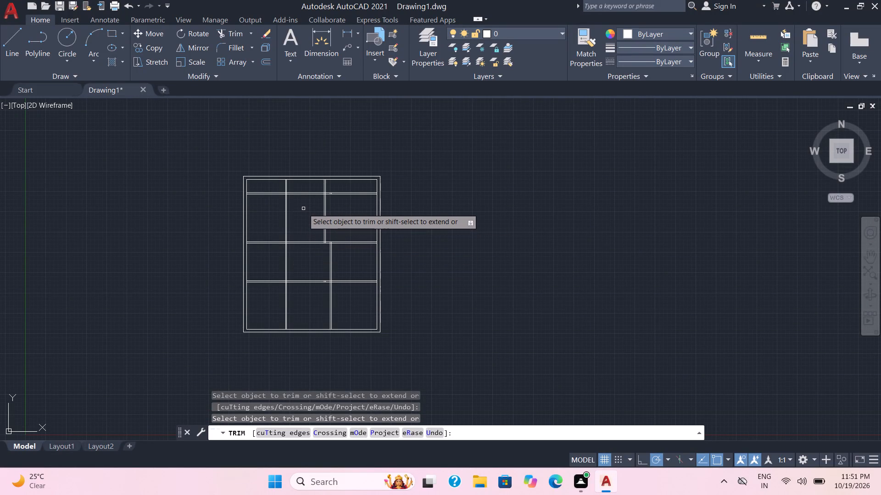
{"action": "scroll", "coordinate": [303, 209], "scroll_direction": "up", "scroll_amount": 1}
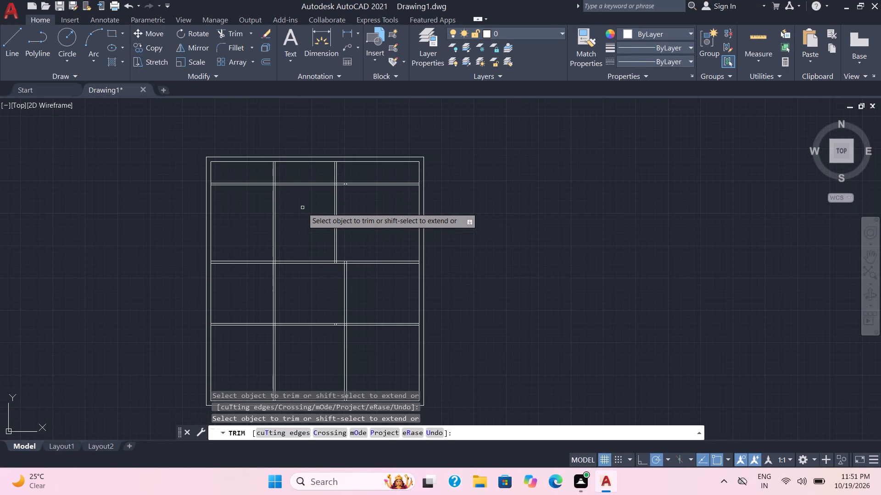
{"action": "middle_click_drag", "start_coordinate": [302, 208], "coordinate": [298, 240]}
{"action": "scroll", "coordinate": [298, 241], "scroll_direction": "up", "scroll_amount": 1}
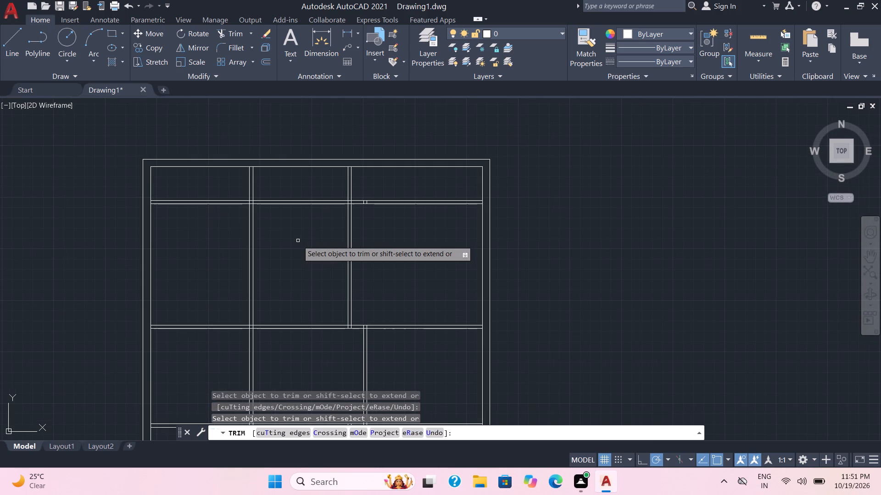
{"action": "scroll", "coordinate": [298, 241], "scroll_direction": "up", "scroll_amount": 1}
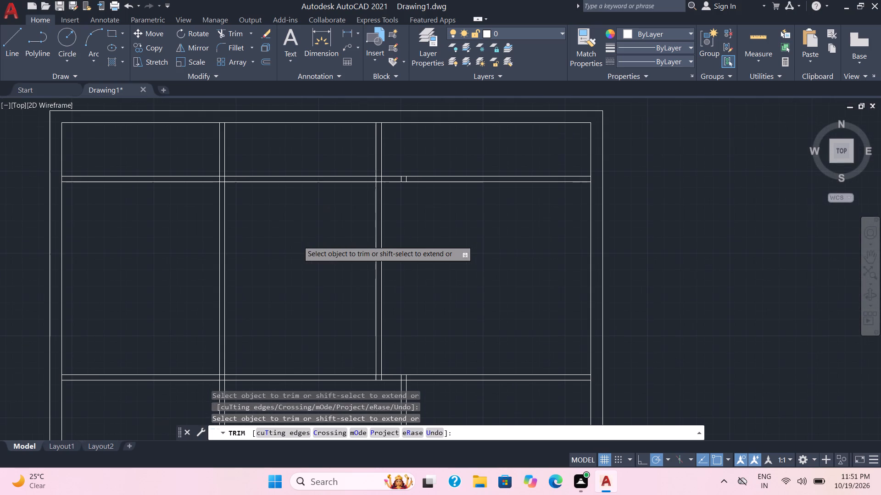
{"action": "scroll", "coordinate": [298, 241], "scroll_direction": "down", "scroll_amount": 1}
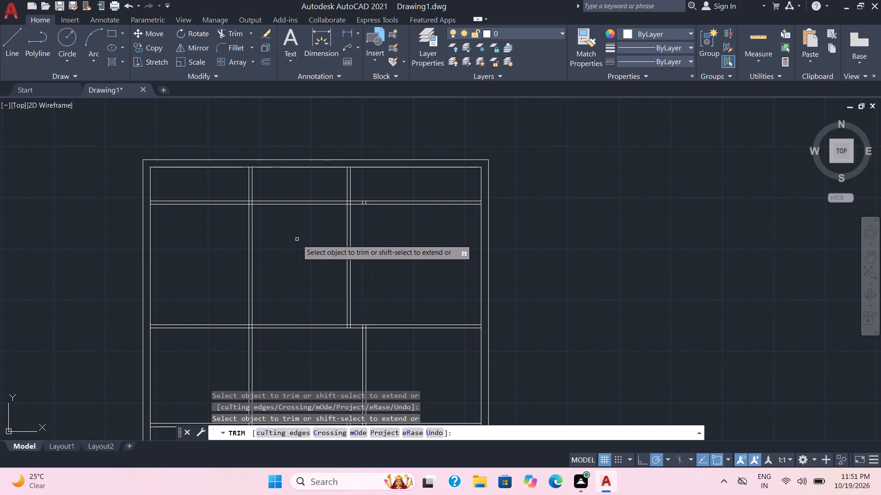
{"action": "left_click", "coordinate": [738, 38]}
{"action": "left_click", "coordinate": [731, 36]}
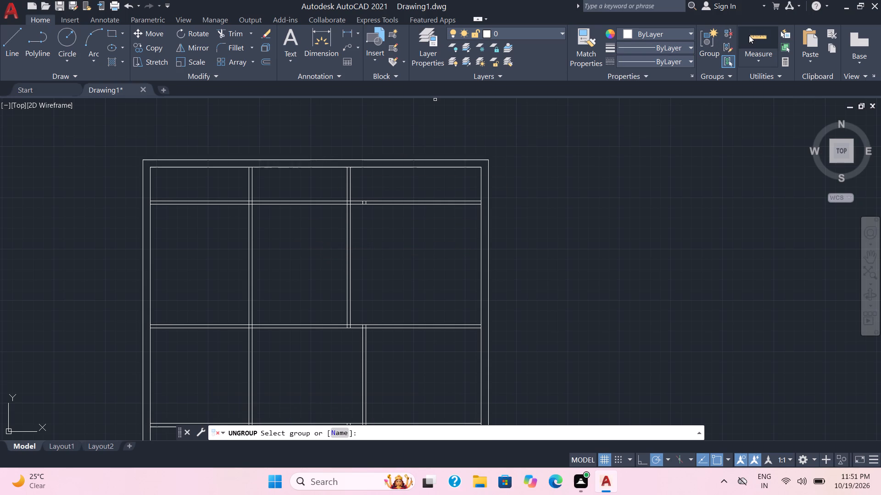
{"action": "left_click", "coordinate": [749, 35]}
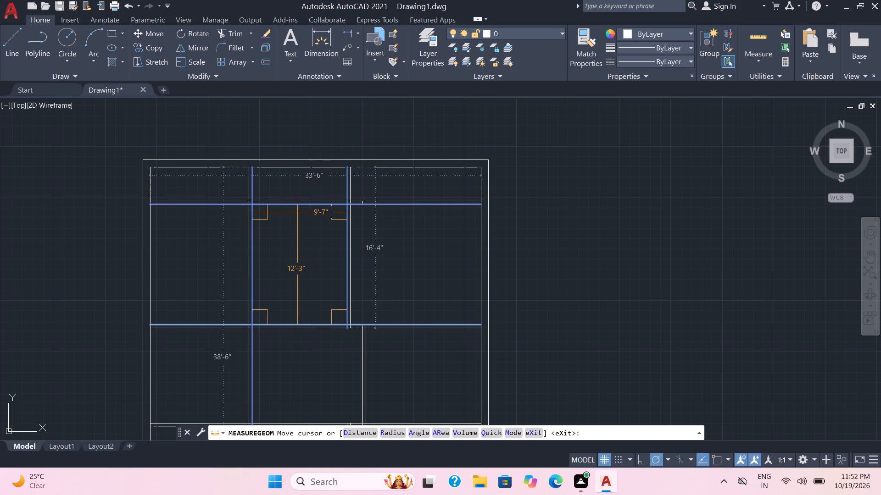
{"action": "scroll", "coordinate": [297, 212], "scroll_direction": "down", "scroll_amount": 1}
{"action": "middle_click_drag", "start_coordinate": [297, 212], "coordinate": [279, 154]}
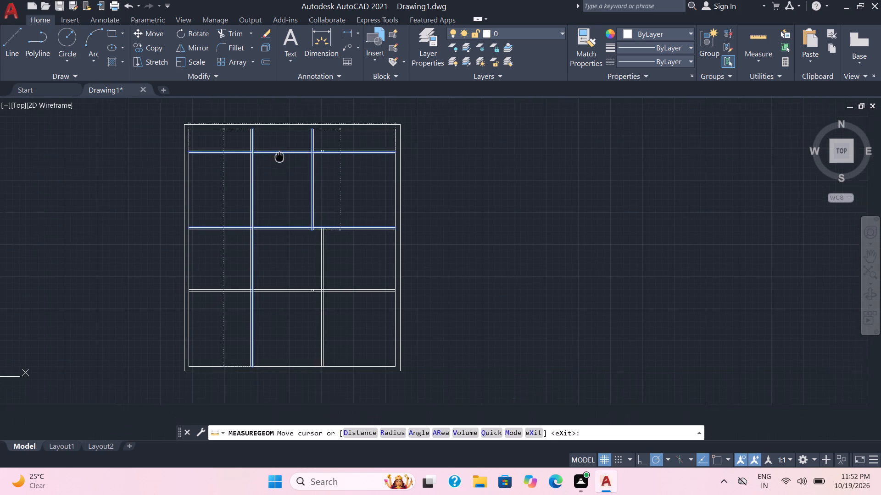
{"action": "middle_click_drag", "start_coordinate": [279, 154], "coordinate": [279, 153]}
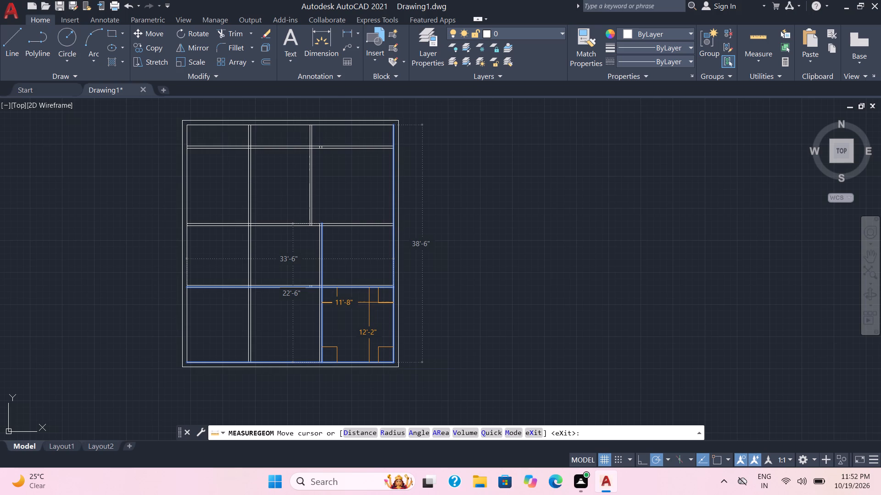
{"action": "scroll", "coordinate": [368, 301], "scroll_direction": "up", "scroll_amount": 1}
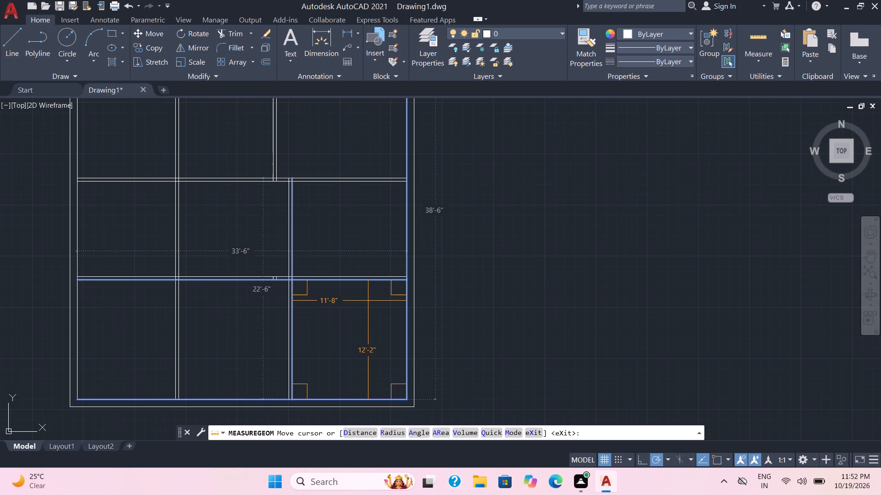
{"action": "scroll", "coordinate": [368, 301], "scroll_direction": "down", "scroll_amount": 1}
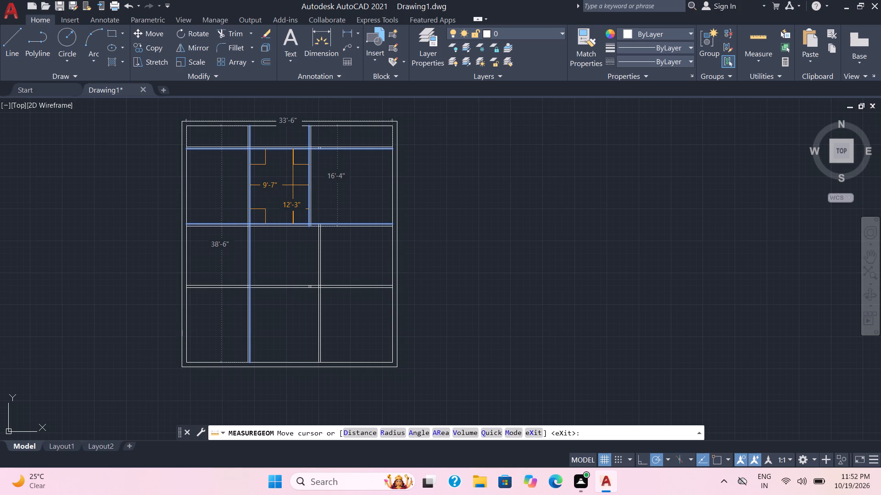
{"action": "key", "text": "Escape"}
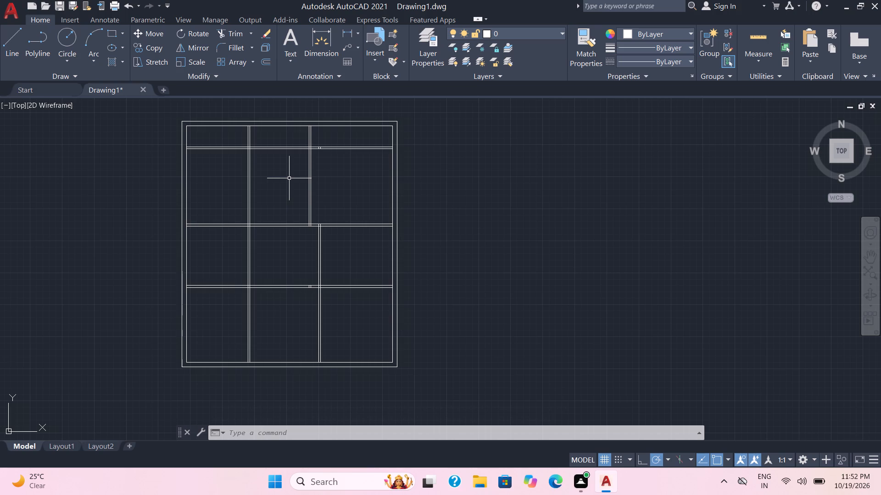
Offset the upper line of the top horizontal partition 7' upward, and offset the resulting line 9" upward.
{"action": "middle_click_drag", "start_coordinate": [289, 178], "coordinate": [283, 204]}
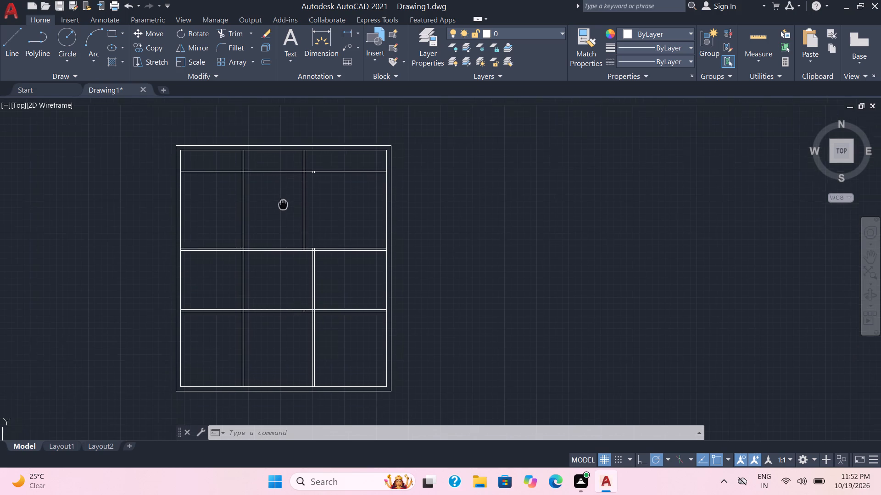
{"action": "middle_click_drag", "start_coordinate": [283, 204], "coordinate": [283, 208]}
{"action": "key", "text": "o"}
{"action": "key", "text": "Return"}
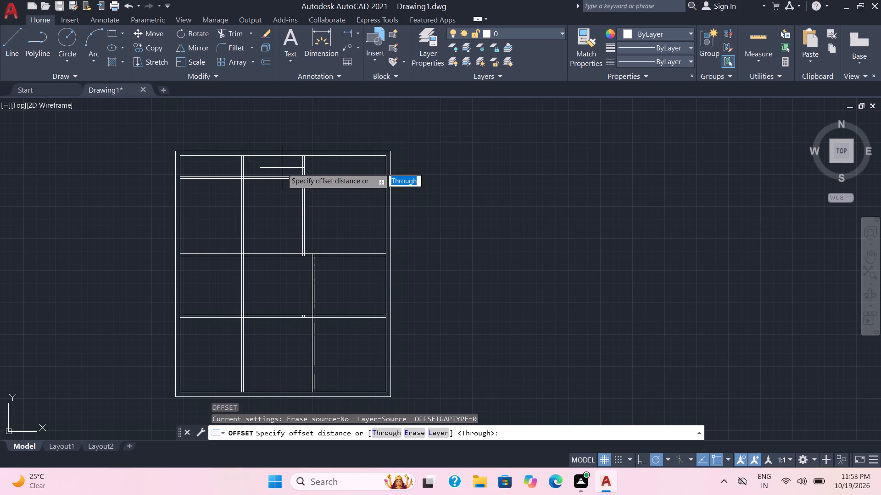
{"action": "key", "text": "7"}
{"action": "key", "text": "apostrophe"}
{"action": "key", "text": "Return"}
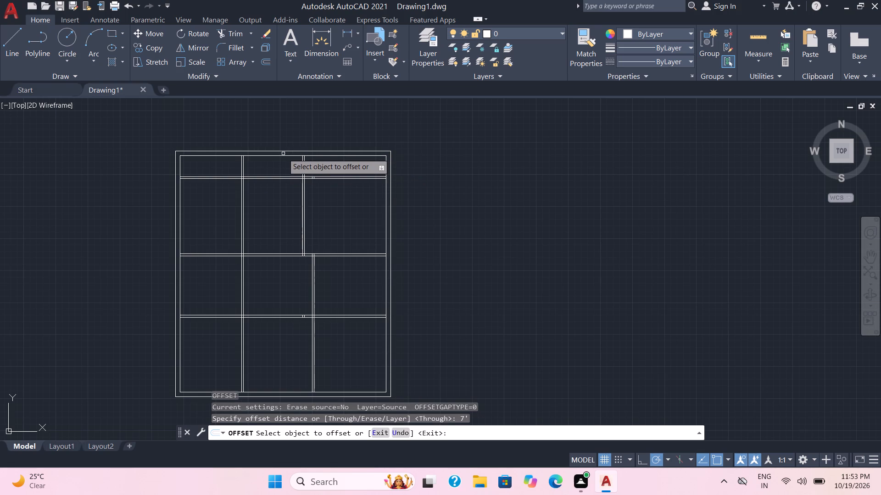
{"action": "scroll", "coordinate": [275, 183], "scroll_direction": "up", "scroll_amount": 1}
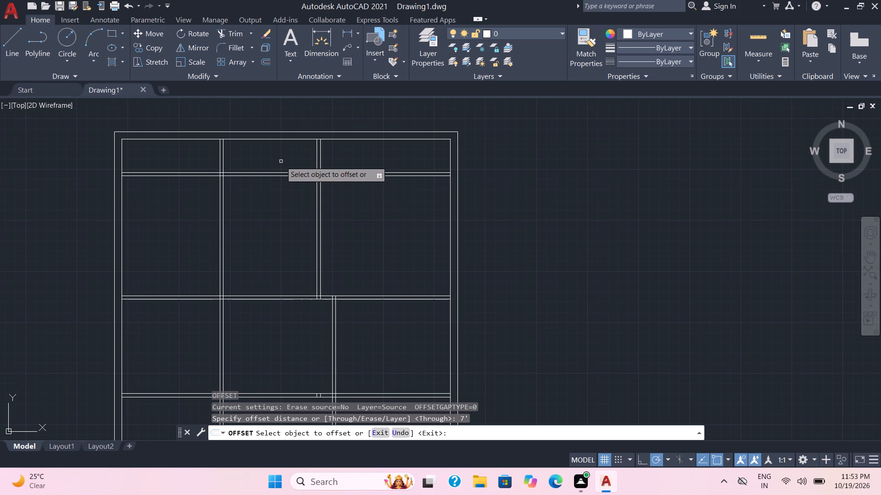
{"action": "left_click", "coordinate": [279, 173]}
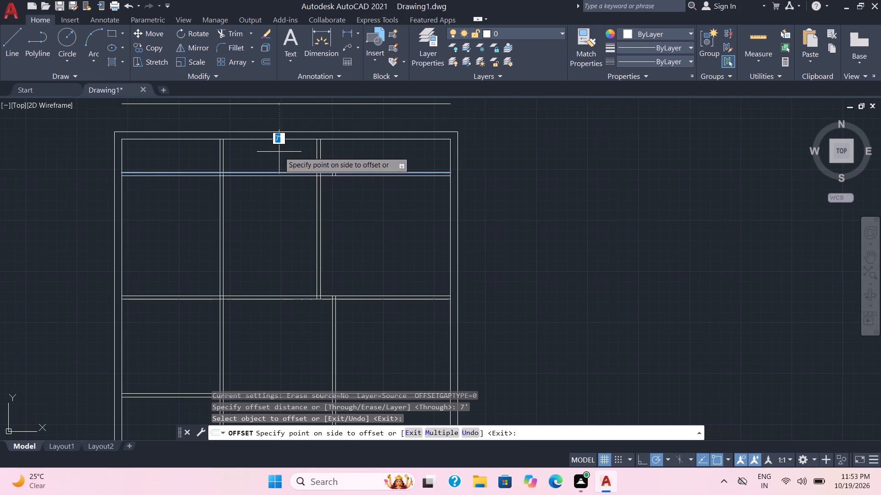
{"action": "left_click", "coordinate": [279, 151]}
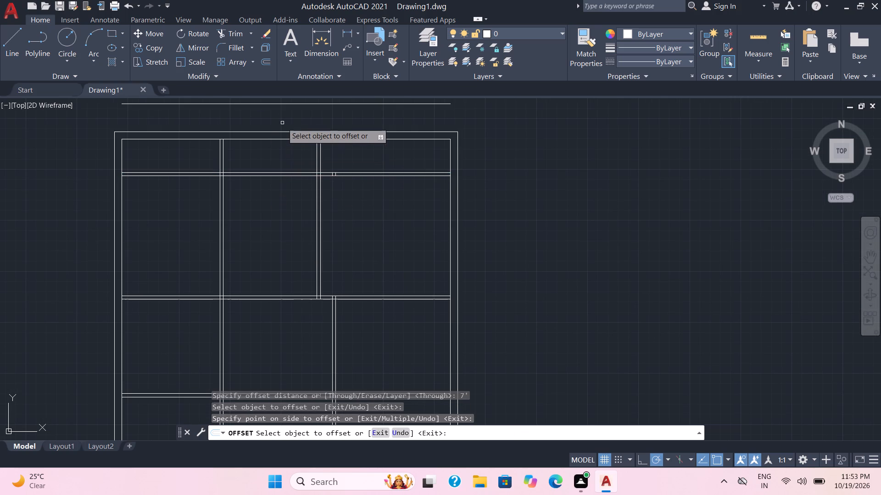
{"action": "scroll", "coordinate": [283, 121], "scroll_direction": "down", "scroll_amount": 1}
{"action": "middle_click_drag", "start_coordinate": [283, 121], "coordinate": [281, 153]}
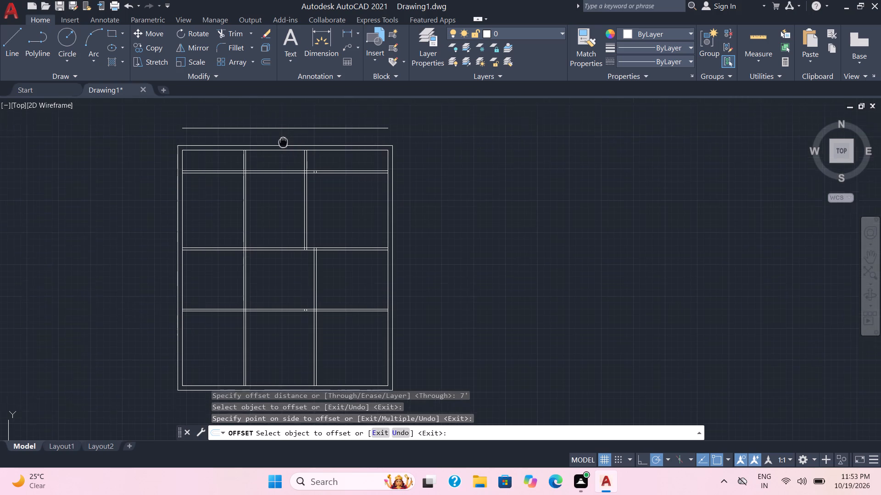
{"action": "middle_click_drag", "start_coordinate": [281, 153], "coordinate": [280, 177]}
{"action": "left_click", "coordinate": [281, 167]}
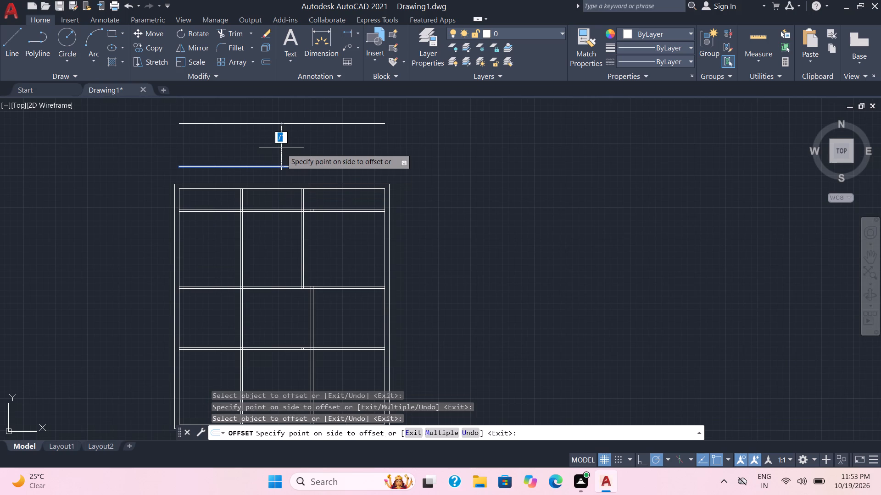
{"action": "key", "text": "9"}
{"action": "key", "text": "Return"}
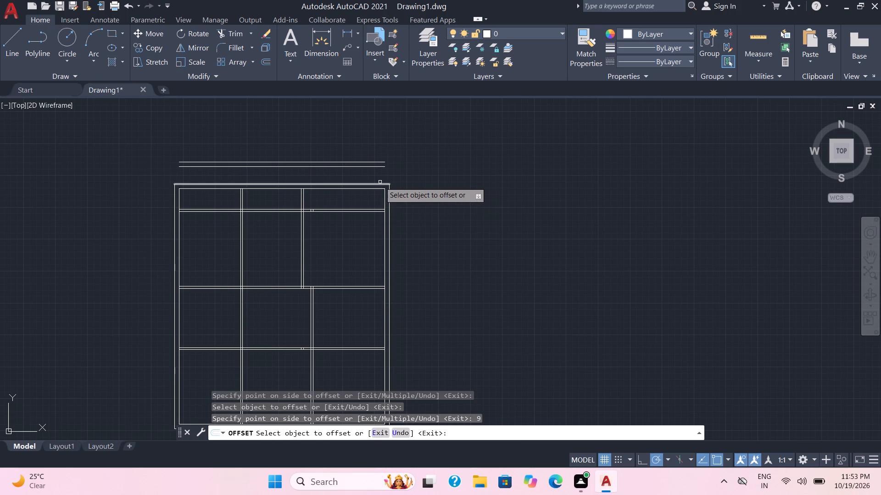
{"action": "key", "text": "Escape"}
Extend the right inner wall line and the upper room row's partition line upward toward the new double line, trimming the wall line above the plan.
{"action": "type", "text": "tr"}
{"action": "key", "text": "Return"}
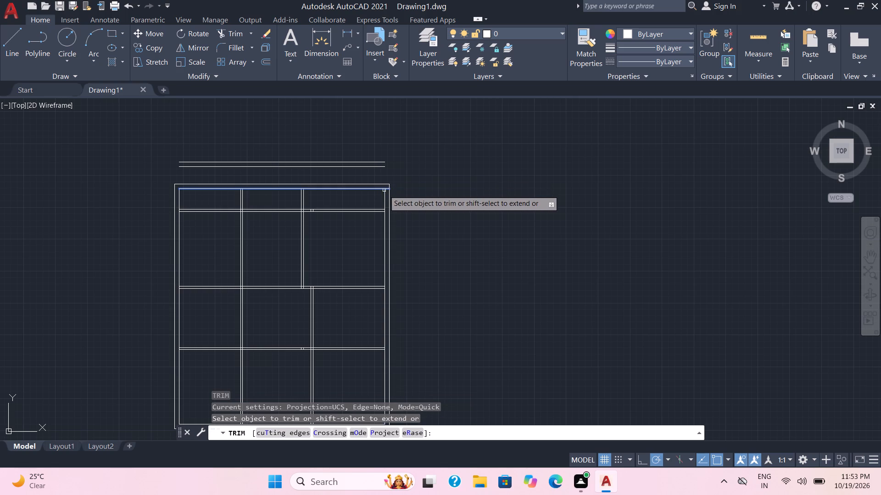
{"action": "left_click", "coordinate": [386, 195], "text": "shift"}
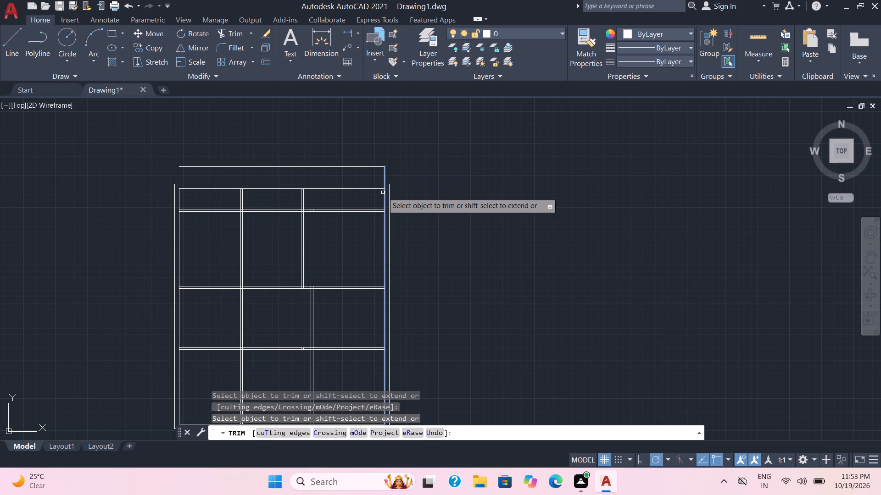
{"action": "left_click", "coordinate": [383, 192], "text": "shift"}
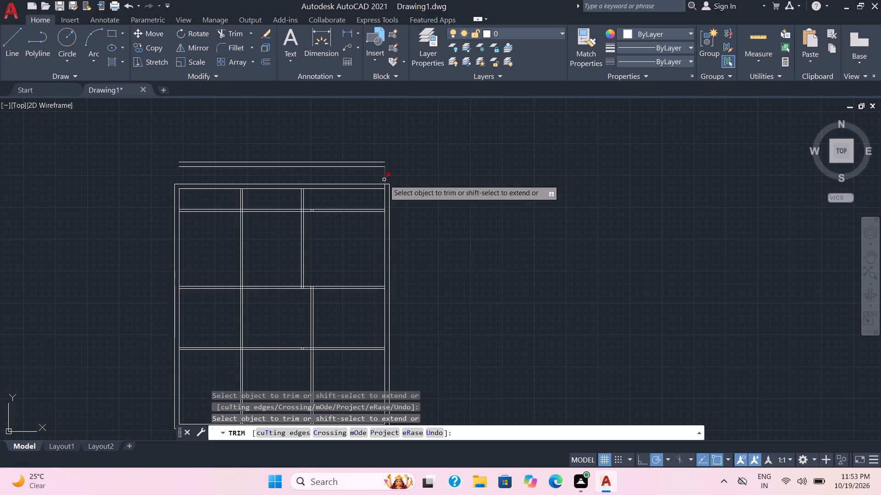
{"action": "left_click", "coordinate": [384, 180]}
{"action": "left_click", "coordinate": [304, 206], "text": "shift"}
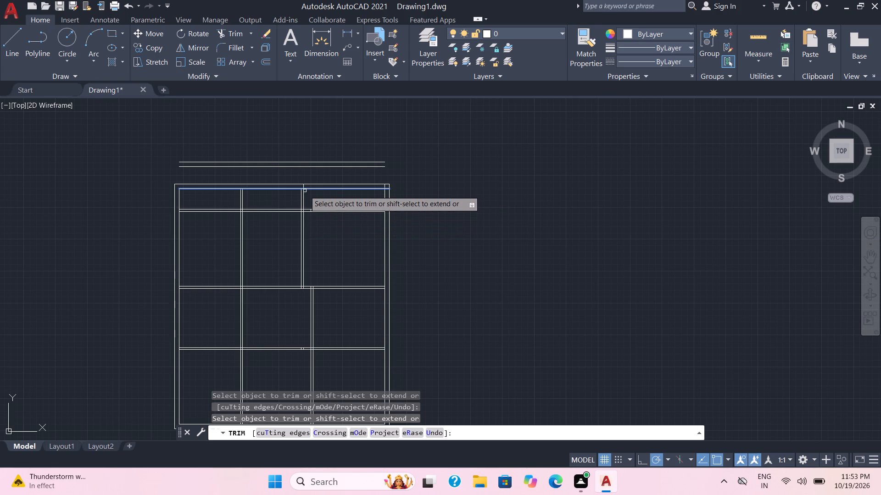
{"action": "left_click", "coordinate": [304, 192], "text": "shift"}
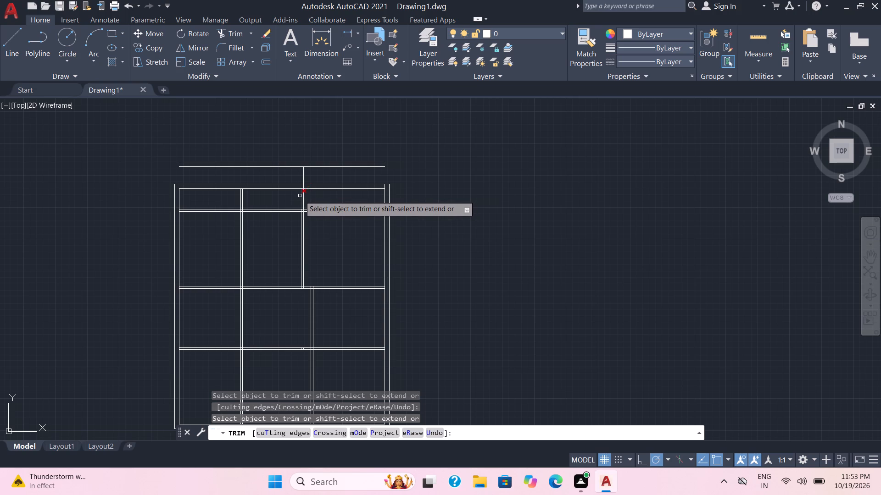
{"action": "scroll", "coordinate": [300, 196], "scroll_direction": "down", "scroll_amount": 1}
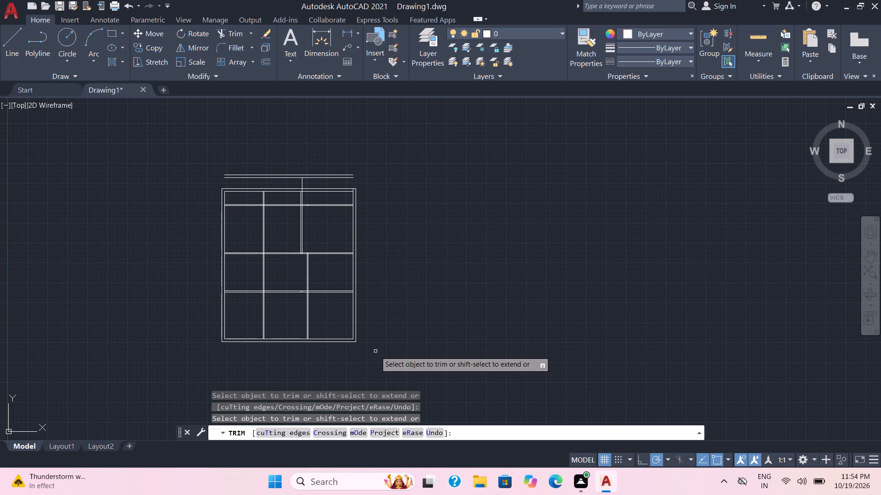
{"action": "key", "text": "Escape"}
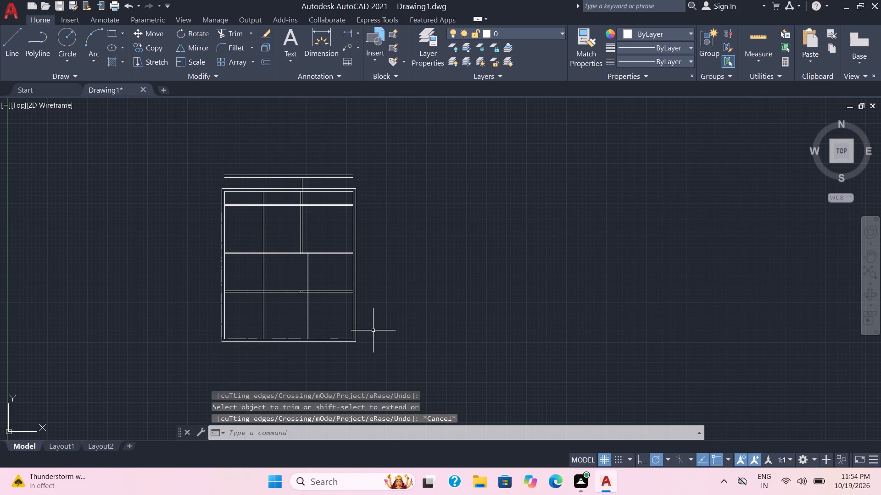
Erase the entire floor plan together with the lines above it.
{"action": "left_click", "coordinate": [379, 357]}
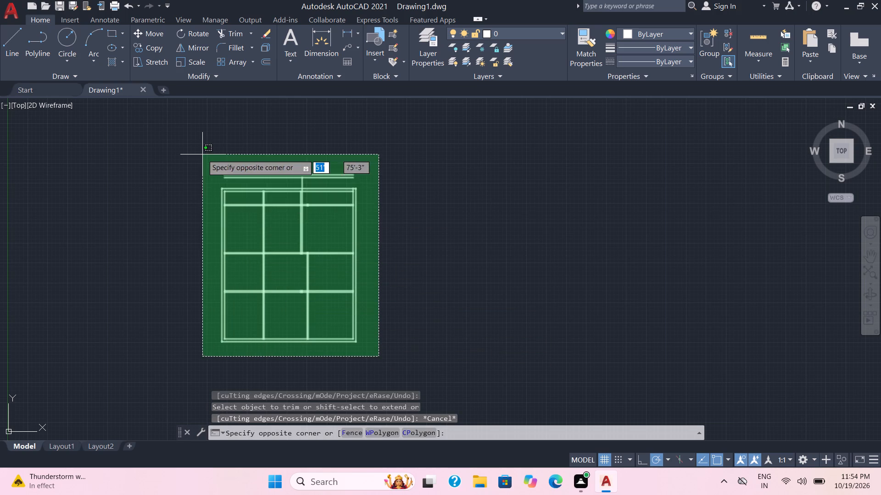
{"action": "left_click", "coordinate": [202, 154]}
{"action": "key", "text": "Delete"}
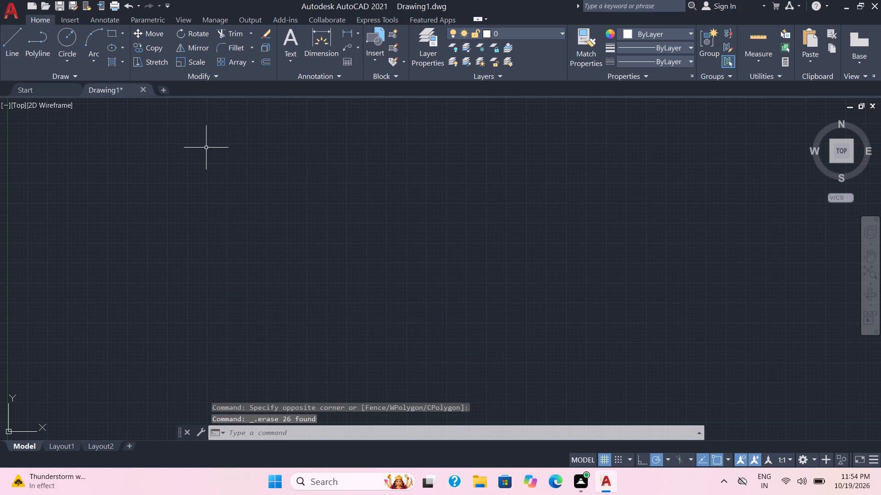
Draw a vertical line about 50' long as the first wall line of a new plan.
{"action": "left_click", "coordinate": [10, 43]}
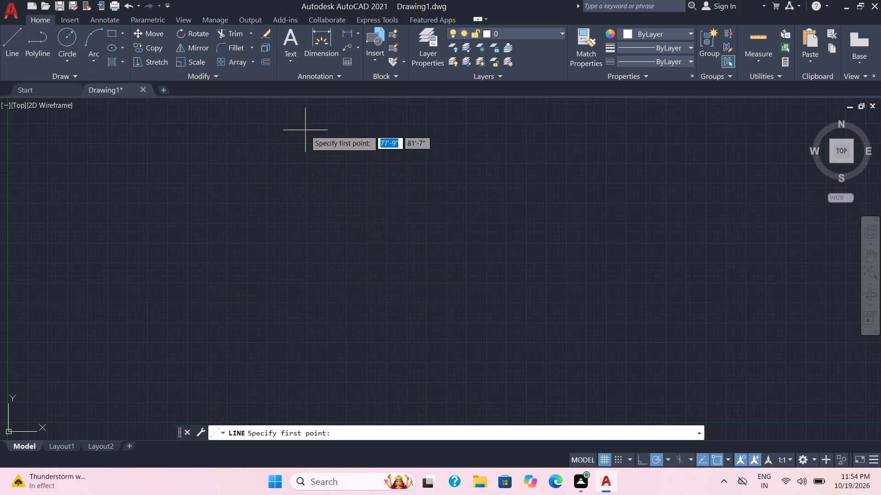
{"action": "left_click", "coordinate": [305, 121]}
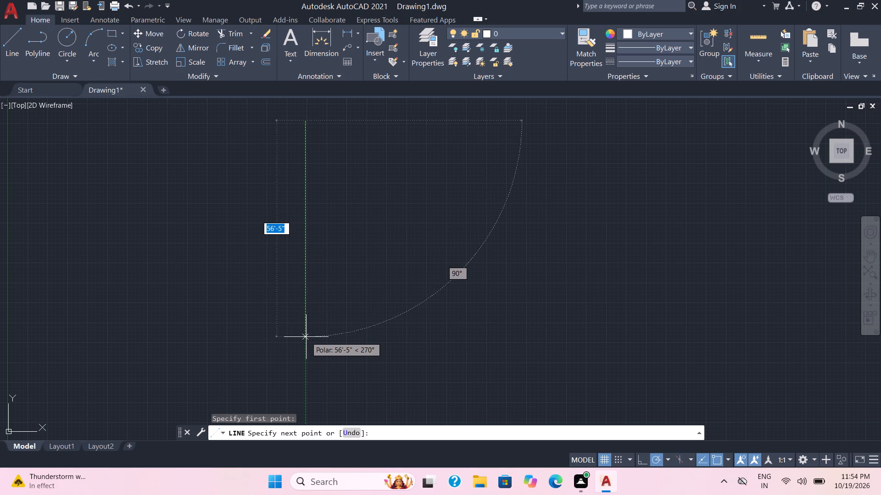
{"action": "left_click", "coordinate": [307, 312]}
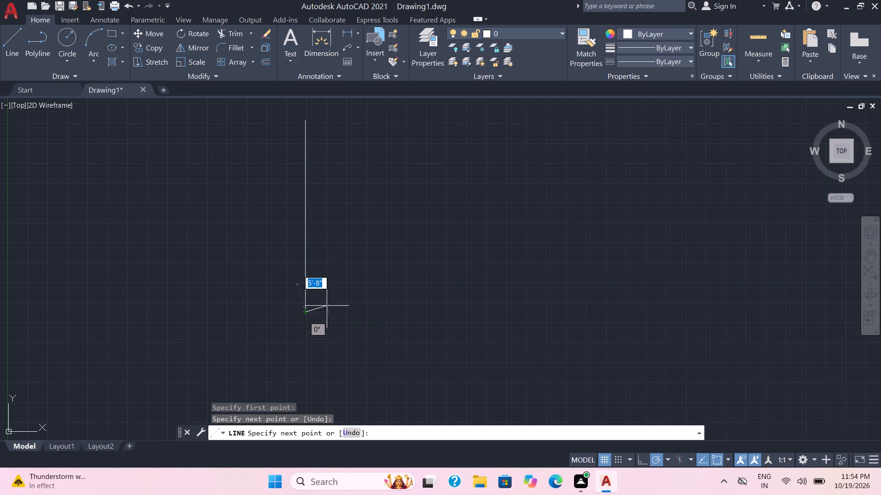
{"action": "key", "text": "Escape"}
Offset the vertical line 9" to the right to form the first wall.
{"action": "key", "text": "o"}
{"action": "key", "text": "Return"}
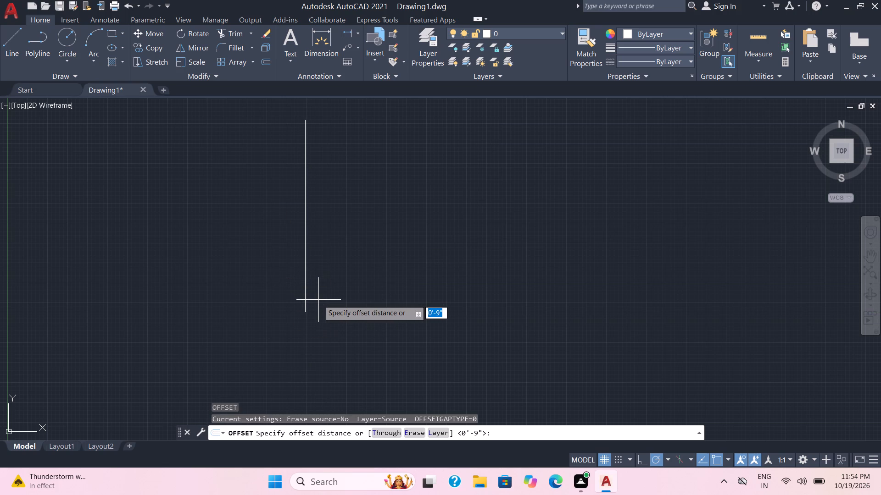
{"action": "key", "text": "9"}
{"action": "key", "text": "Return"}
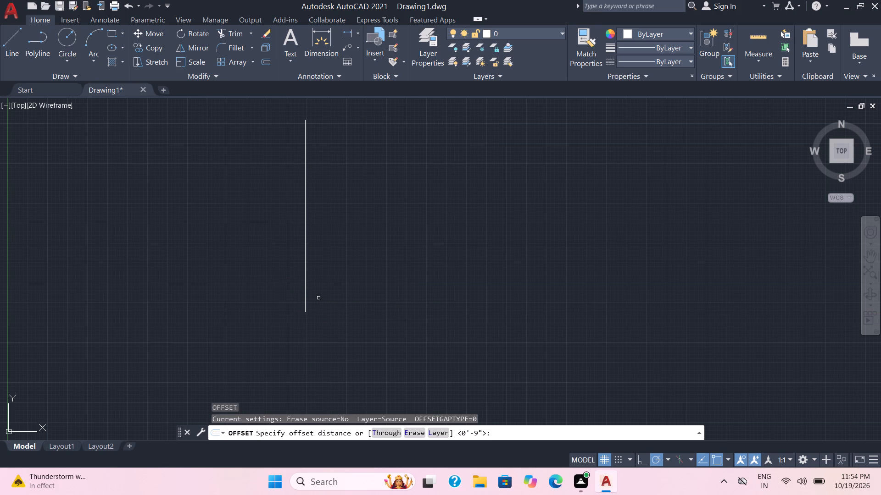
{"action": "left_click", "coordinate": [306, 299]}
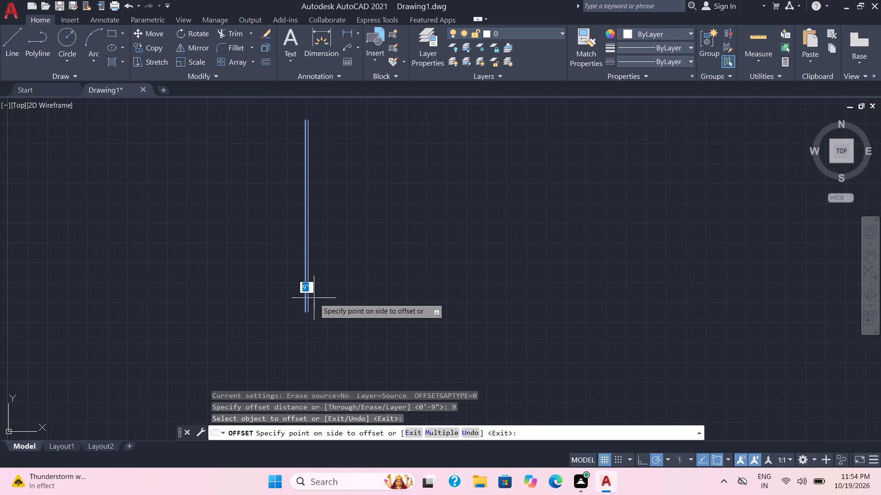
{"action": "left_click", "coordinate": [314, 298]}
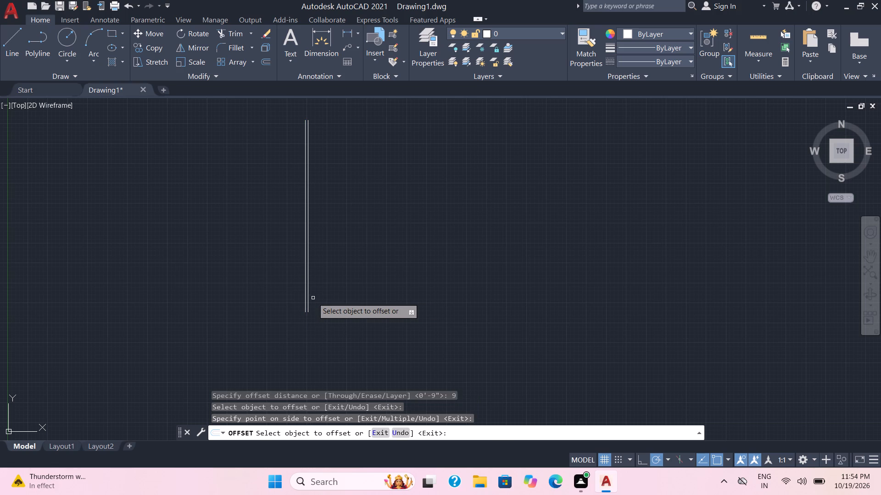
Offset the first wall's right line 10'2" to the right, and offset the resulting line 9" to the right to form a second wall.
{"action": "left_click", "coordinate": [308, 303]}
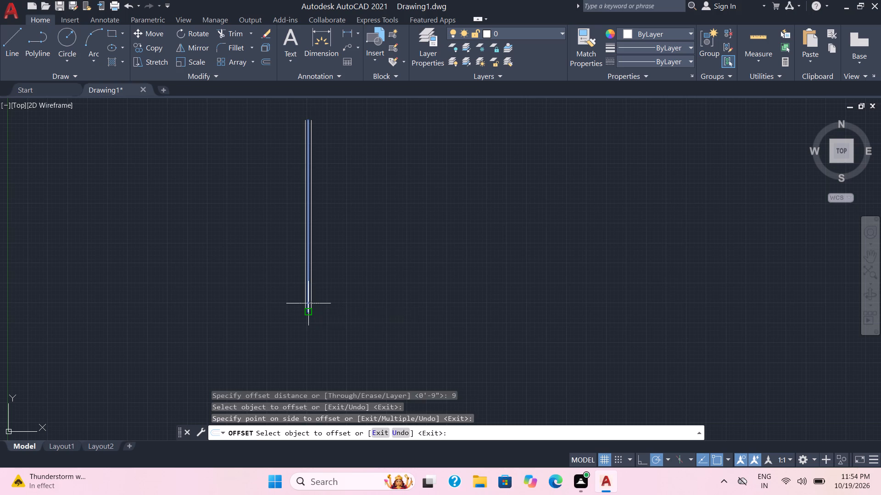
{"action": "type", "text": "10'2"}
{"action": "key", "text": "shift+quotedbl"}
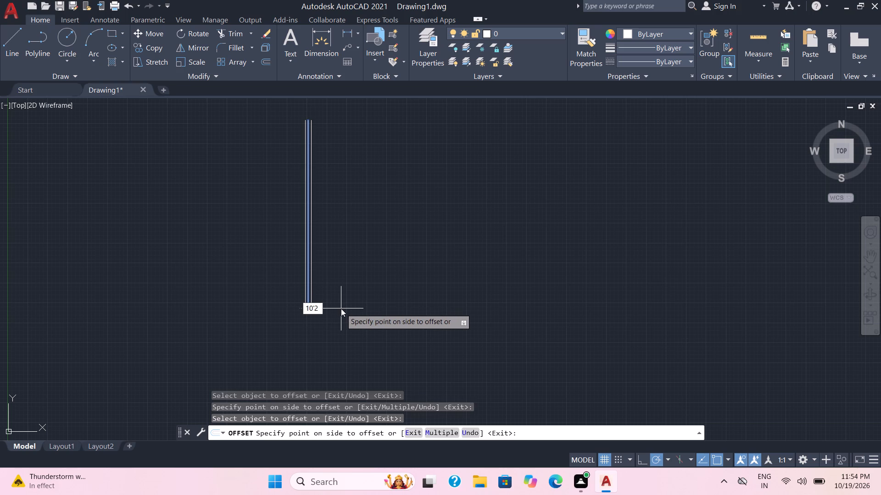
{"action": "key", "text": "Return"}
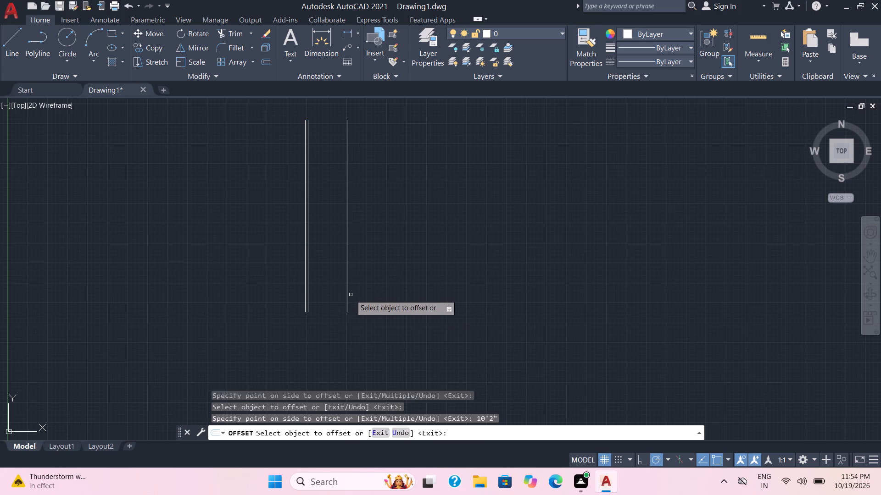
{"action": "left_click", "coordinate": [346, 298]}
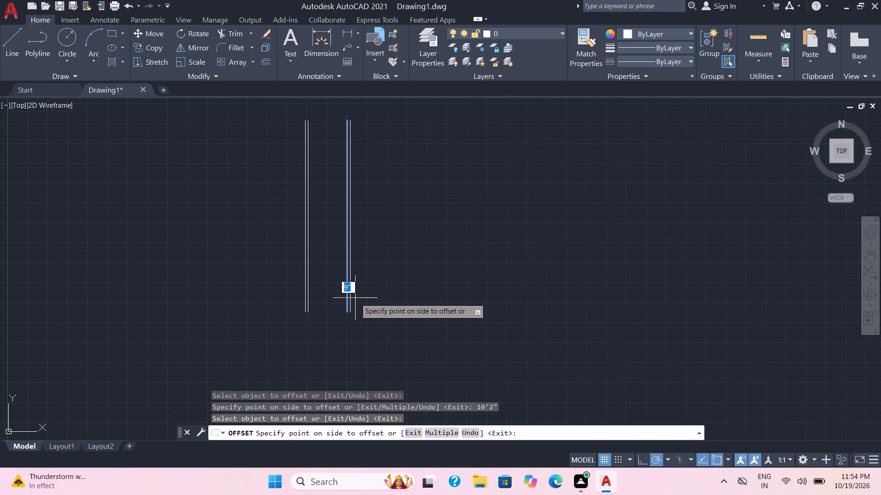
{"action": "left_click", "coordinate": [356, 297]}
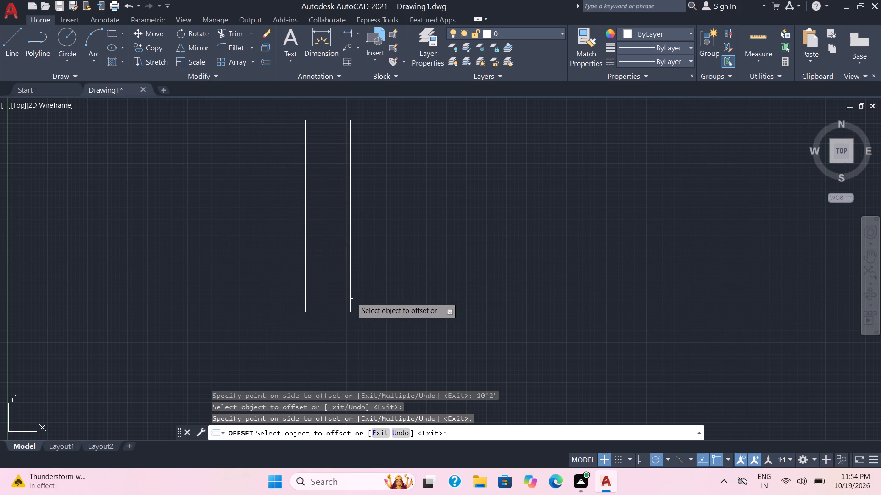
Offset the second wall's right line 8' to the right, and offset the resulting line 9" to the right to form a third wall.
{"action": "left_click", "coordinate": [350, 298]}
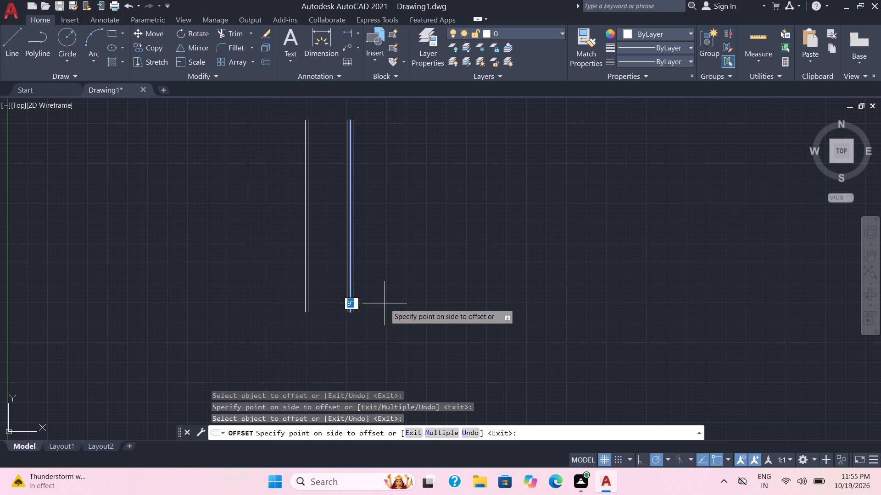
{"action": "type", "text": "8'"}
{"action": "key", "text": "Return"}
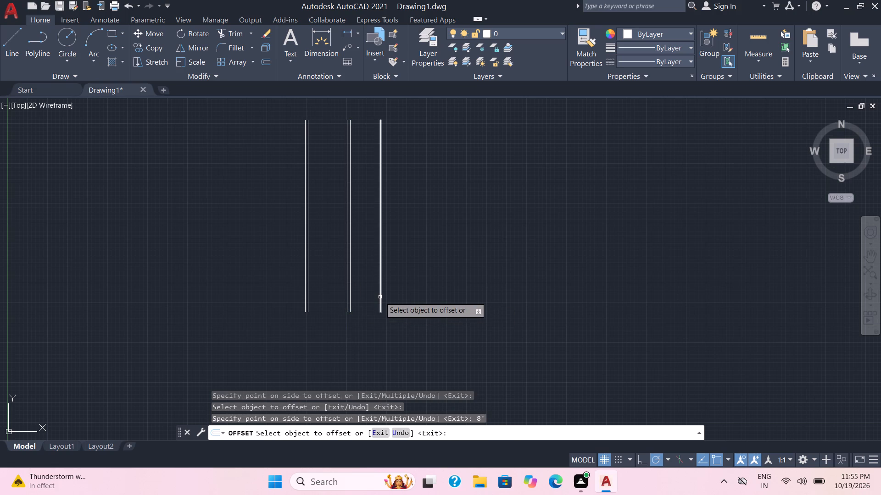
{"action": "left_click", "coordinate": [380, 297]}
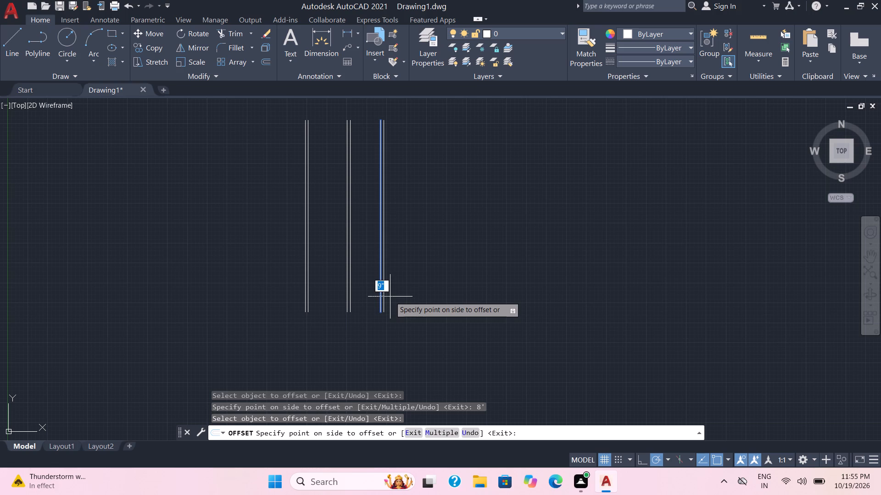
{"action": "left_click", "coordinate": [390, 297]}
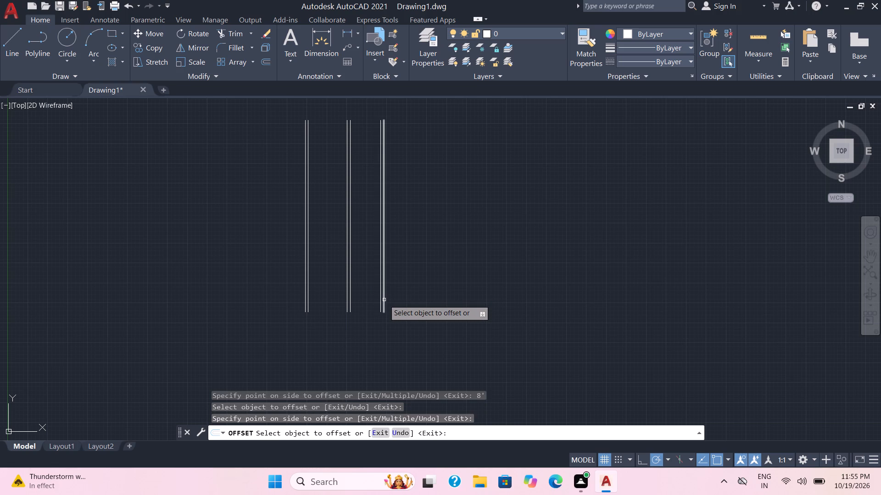
Offset the second wall's right line 9'4" to the right, and offset the resulting line 9" to the right to form a fourth wall.
{"action": "left_click", "coordinate": [350, 306]}
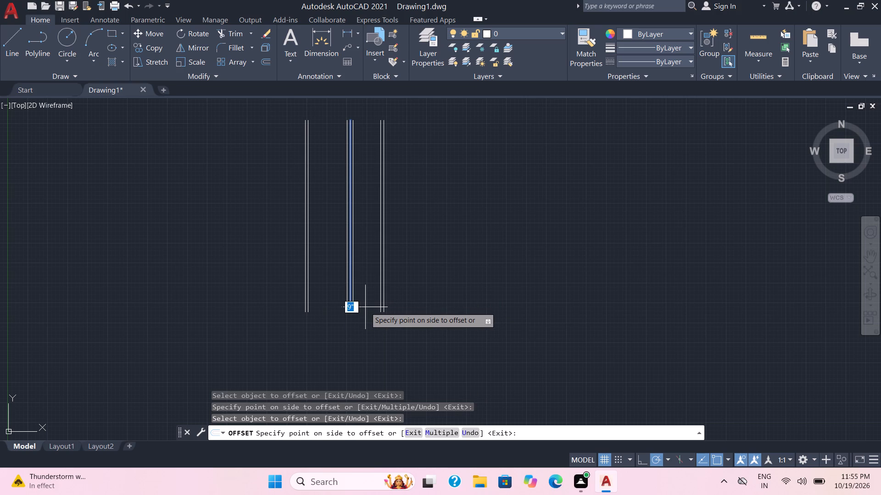
{"action": "key", "text": "9"}
{"action": "key", "text": "apostrophe"}
{"action": "key", "text": "4"}
{"action": "key", "text": "Return"}
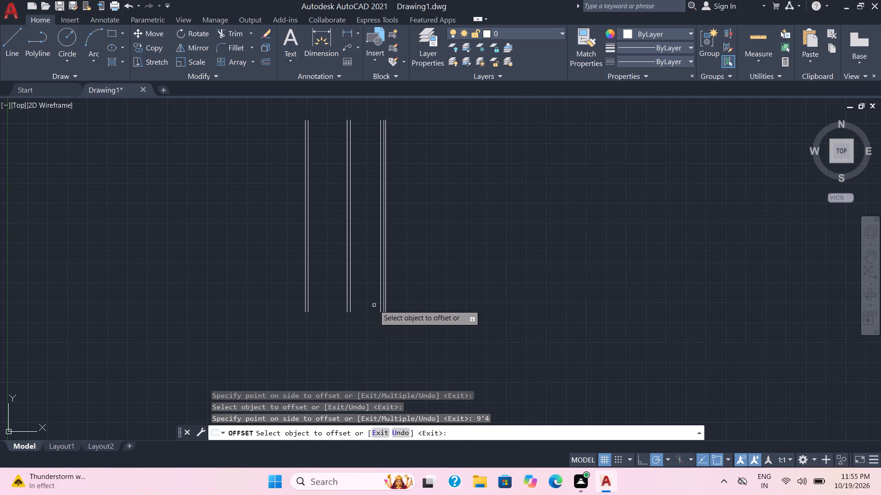
{"action": "scroll", "coordinate": [390, 303], "scroll_direction": "up", "scroll_amount": 1}
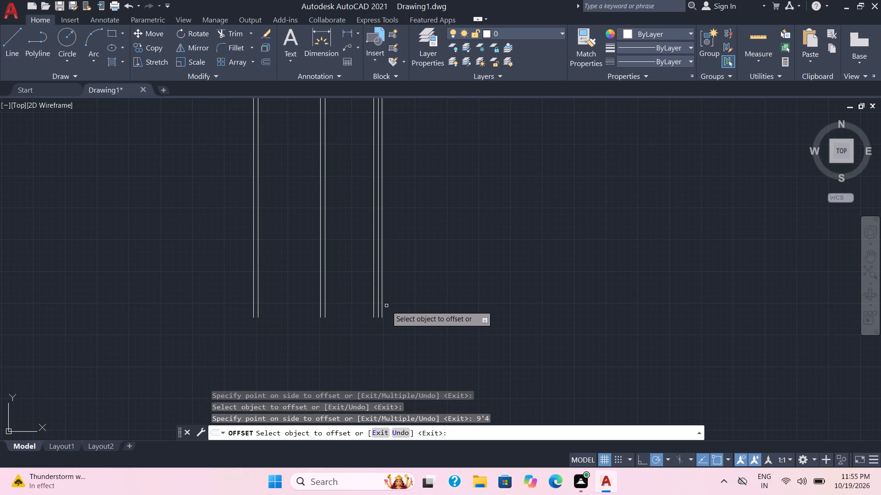
{"action": "left_click", "coordinate": [383, 309]}
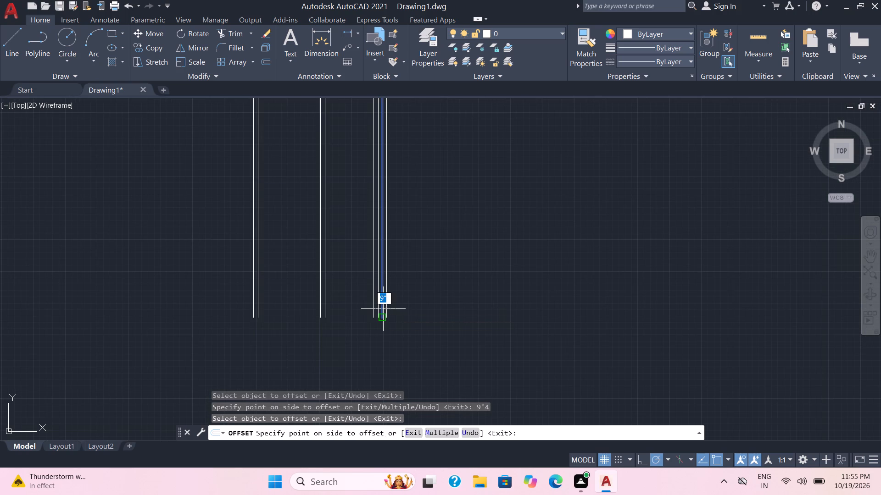
{"action": "left_click", "coordinate": [383, 309]}
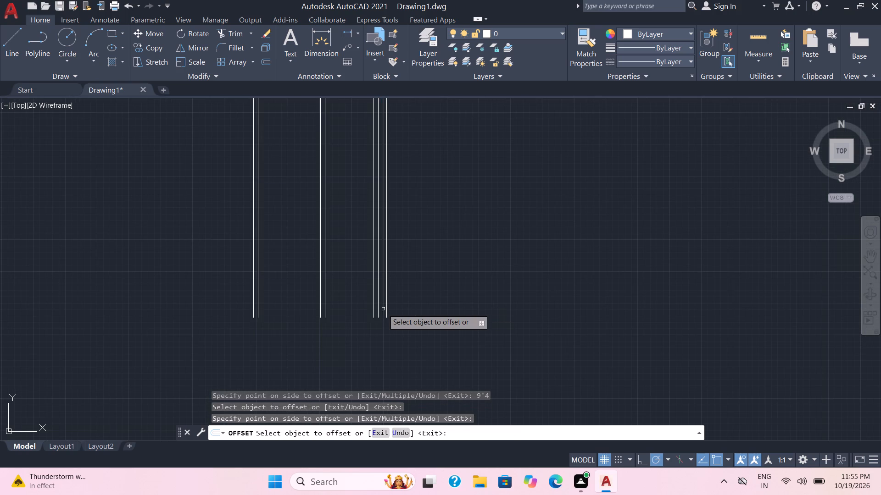
Offset the fourth wall's right line 3' to the right, and offset the resulting line 9" to the right to form a fifth wall.
{"action": "scroll", "coordinate": [383, 309], "scroll_direction": "down", "scroll_amount": 1}
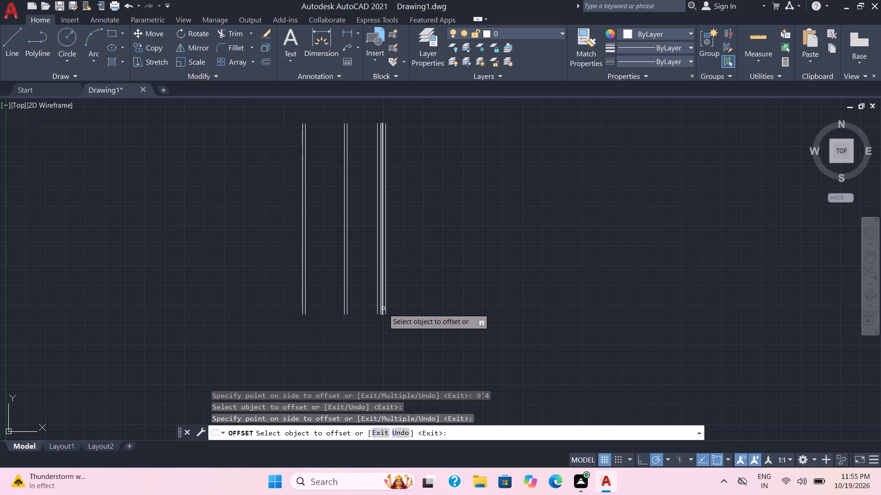
{"action": "scroll", "coordinate": [383, 308], "scroll_direction": "up", "scroll_amount": 2}
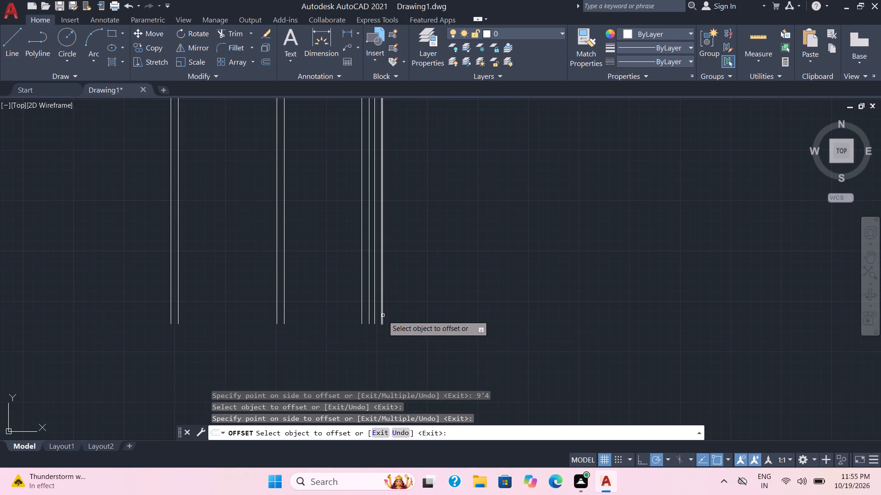
{"action": "left_click", "coordinate": [383, 315]}
{"action": "type", "text": "3'"}
{"action": "key", "text": "Return"}
{"action": "left_click", "coordinate": [411, 308]}
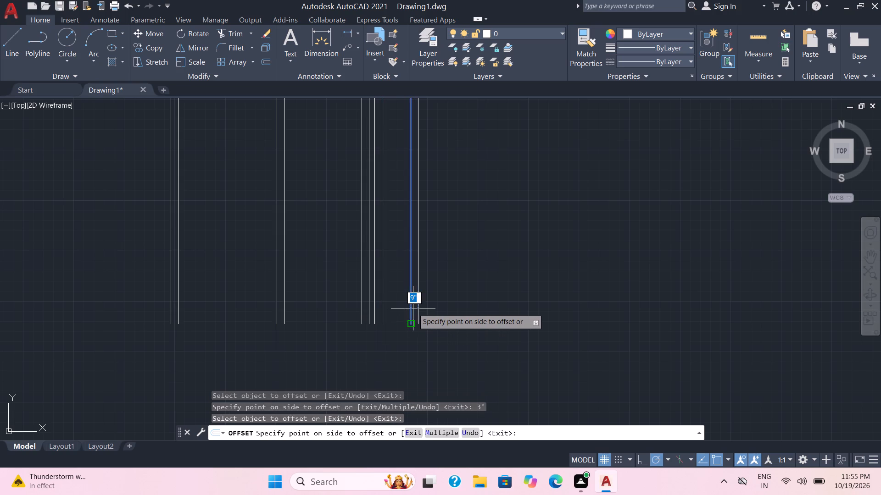
{"action": "left_click", "coordinate": [424, 307]}
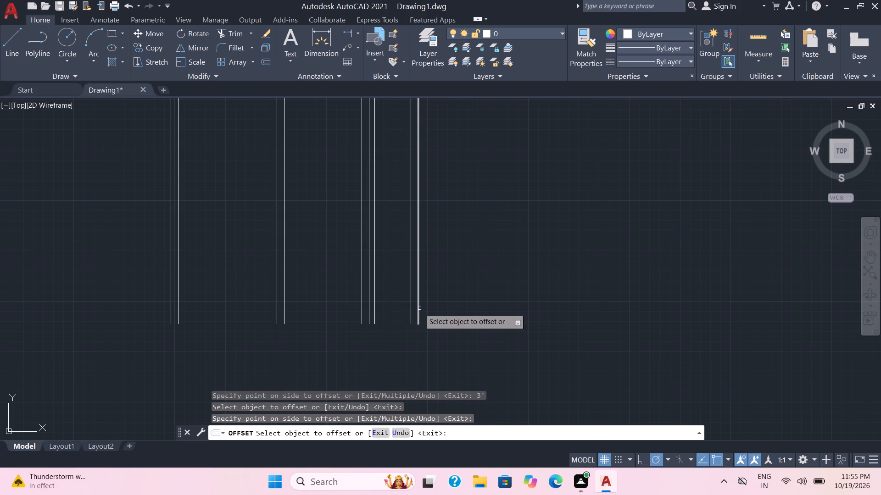
Offset the fifth wall's right line 12' to the right, and offset the resulting line 9" to the right to form a sixth wall.
{"action": "left_click", "coordinate": [419, 308]}
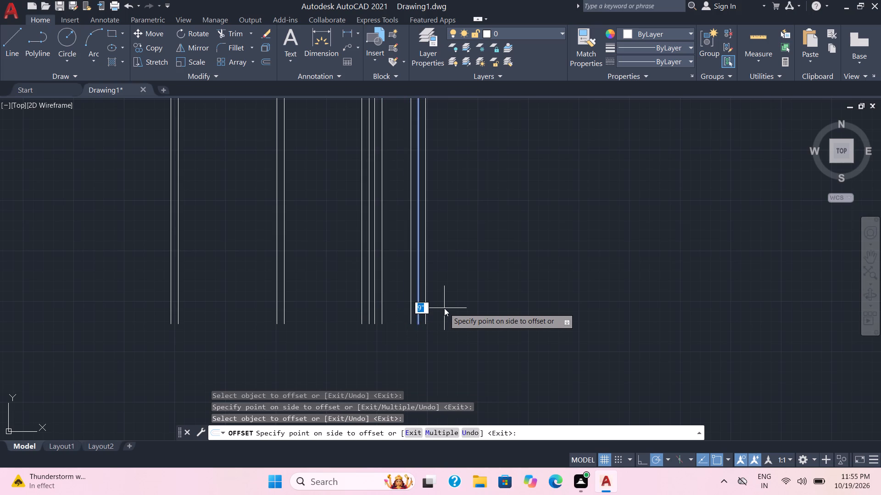
{"action": "type", "text": "12"}
{"action": "key", "text": "apostrophe"}
{"action": "key", "text": "Return"}
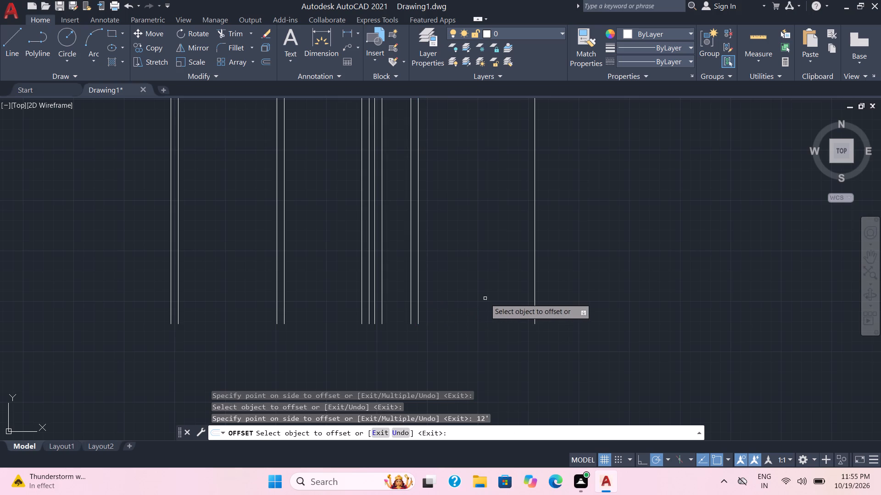
{"action": "left_click", "coordinate": [536, 300]}
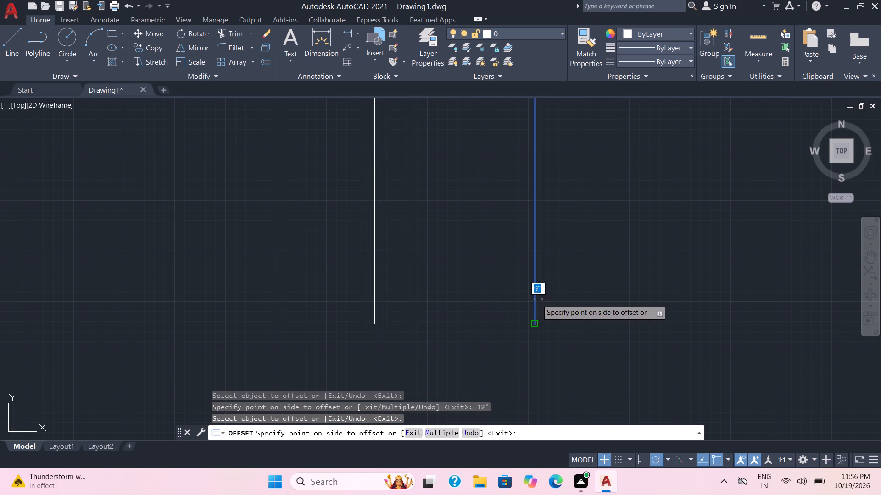
{"action": "left_click", "coordinate": [537, 299]}
Draw a horizontal line from the top end of the first wall's left line to the top end of the fifth wall's right line.
{"action": "scroll", "coordinate": [391, 323], "scroll_direction": "down", "scroll_amount": 1}
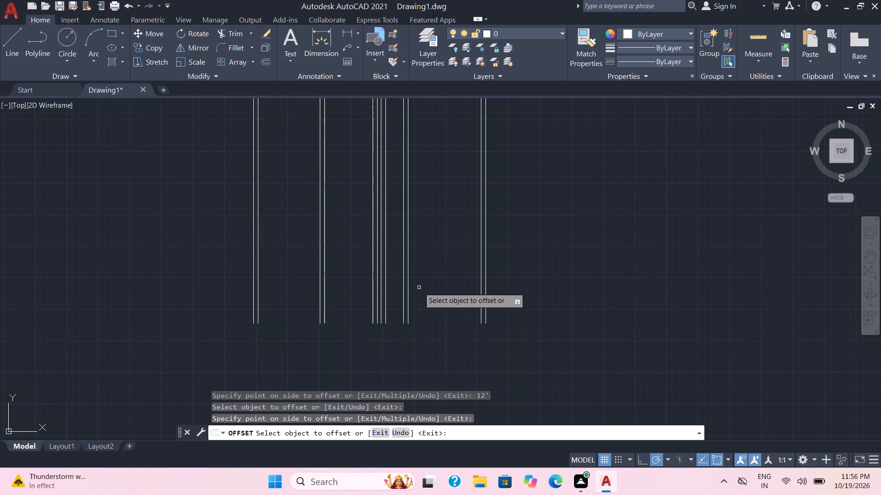
{"action": "middle_click_drag", "start_coordinate": [419, 286], "coordinate": [419, 382]}
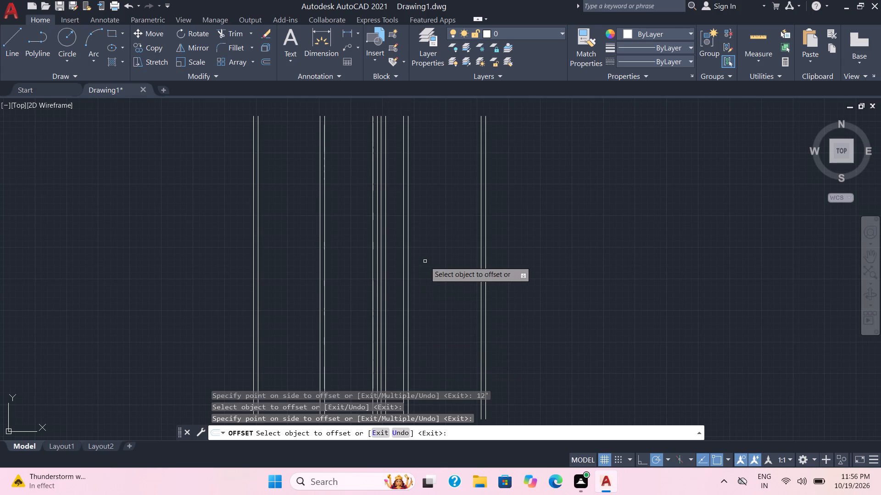
{"action": "middle_click_drag", "start_coordinate": [425, 261], "coordinate": [428, 288]}
{"action": "scroll", "coordinate": [425, 261], "scroll_direction": "down", "scroll_amount": 1}
{"action": "scroll", "coordinate": [428, 289], "scroll_direction": "up", "scroll_amount": 2}
{"action": "scroll", "coordinate": [427, 284], "scroll_direction": "down", "scroll_amount": 1}
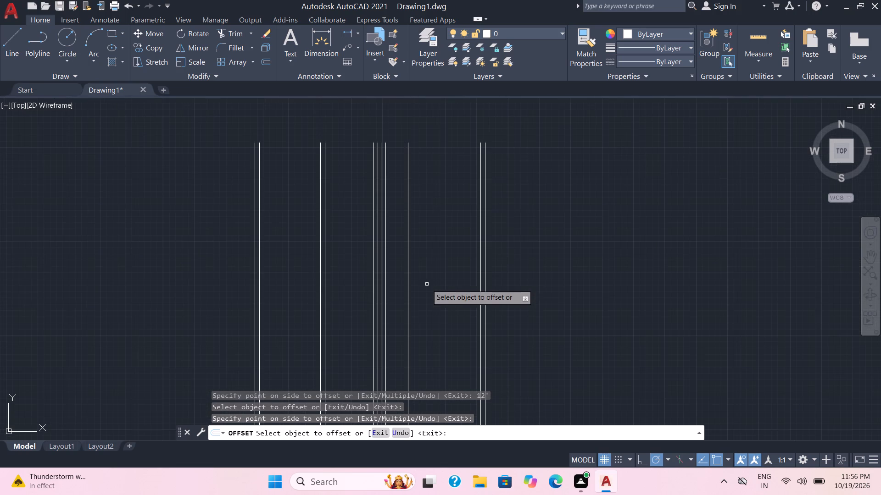
{"action": "middle_click_drag", "start_coordinate": [426, 284], "coordinate": [426, 327]}
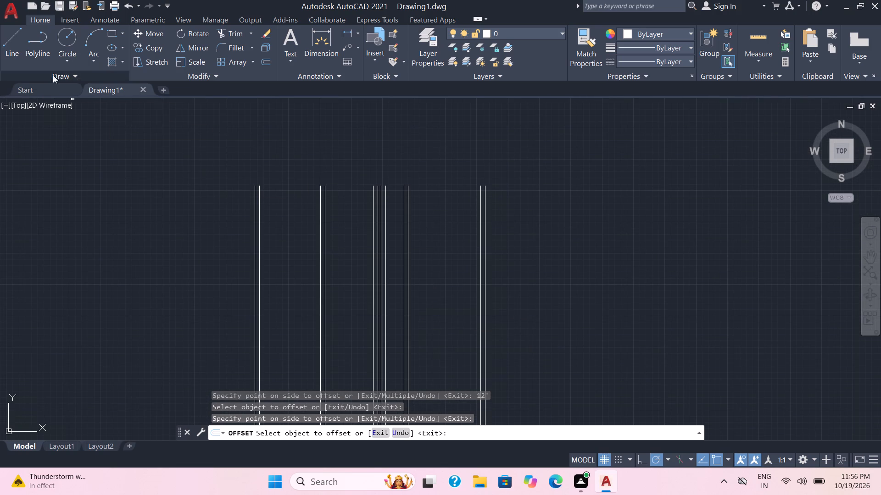
{"action": "left_click", "coordinate": [16, 42]}
{"action": "scroll", "coordinate": [237, 199], "scroll_direction": "up", "scroll_amount": 2}
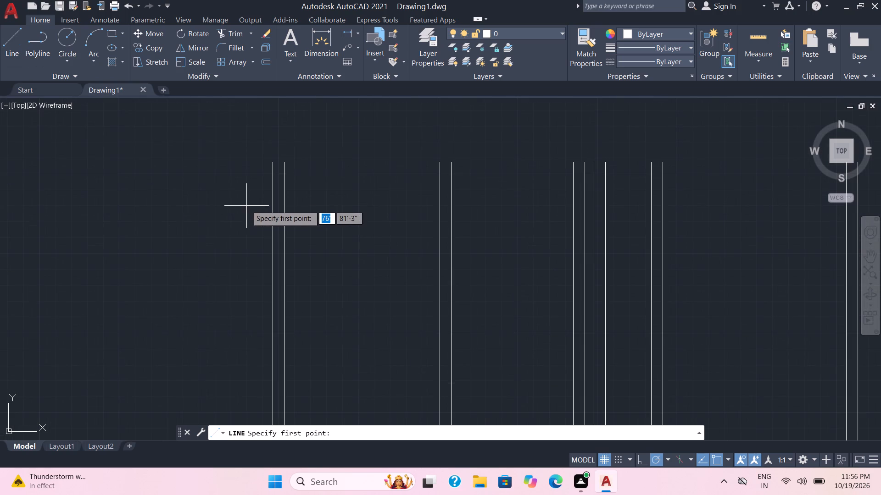
{"action": "left_click", "coordinate": [271, 163]}
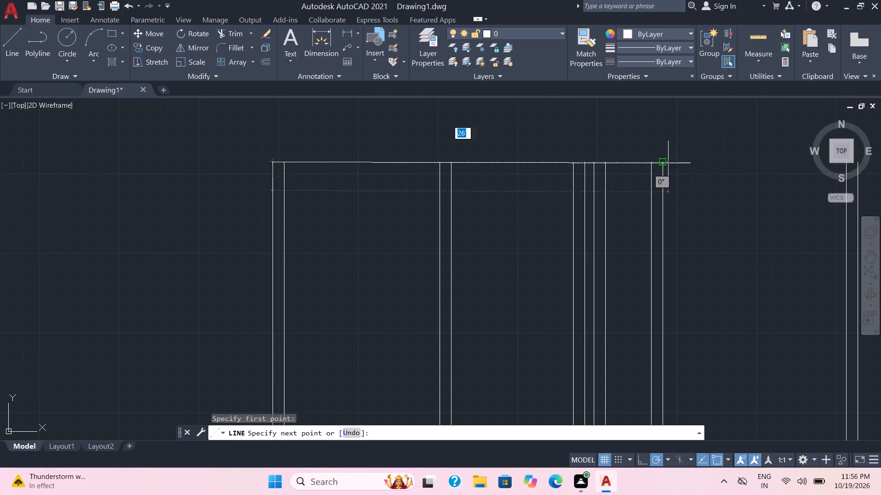
{"action": "scroll", "coordinate": [665, 164], "scroll_direction": "up", "scroll_amount": 1}
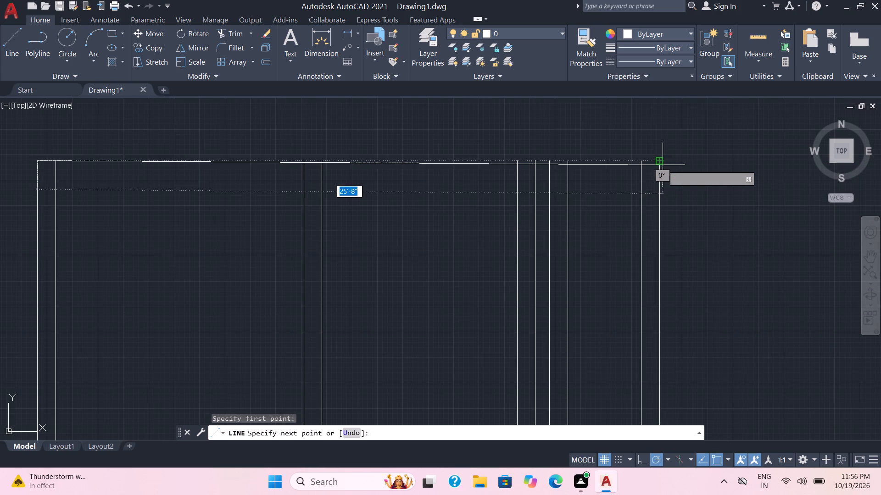
{"action": "left_click", "coordinate": [660, 162]}
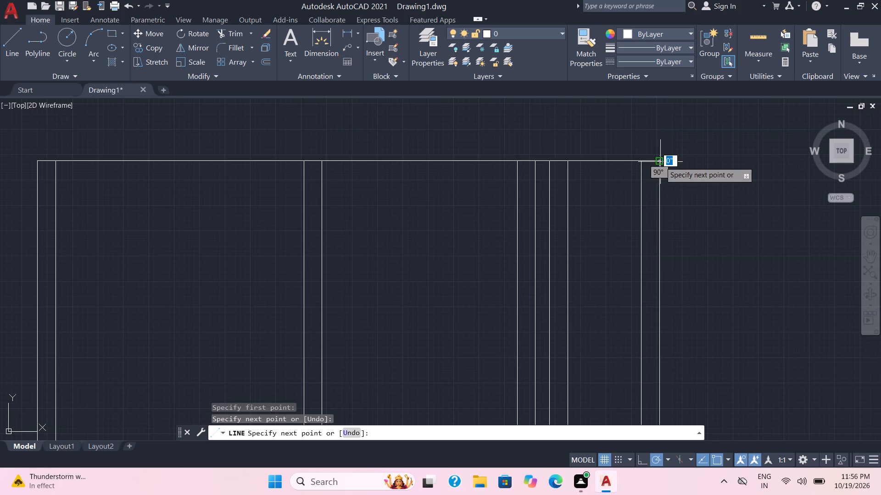
{"action": "key", "text": "Escape"}
Offset the top horizontal line 9" downward to form the top wall.
{"action": "key", "text": "o"}
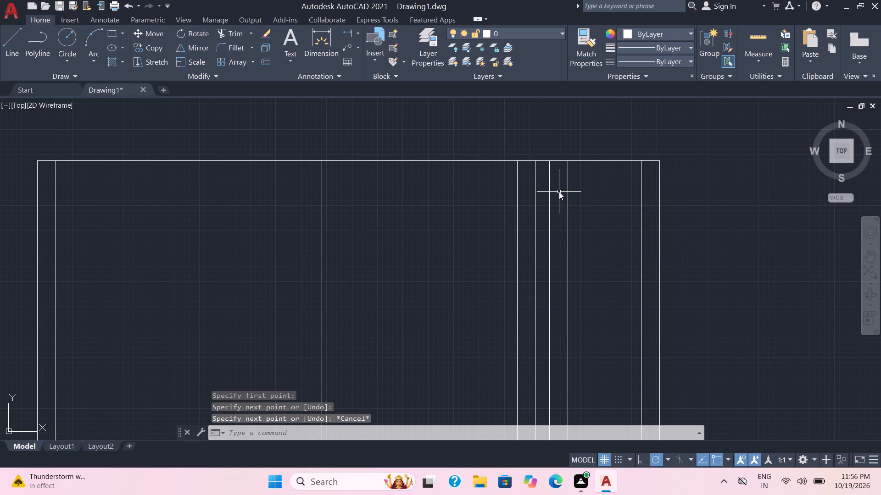
{"action": "key", "text": "Return"}
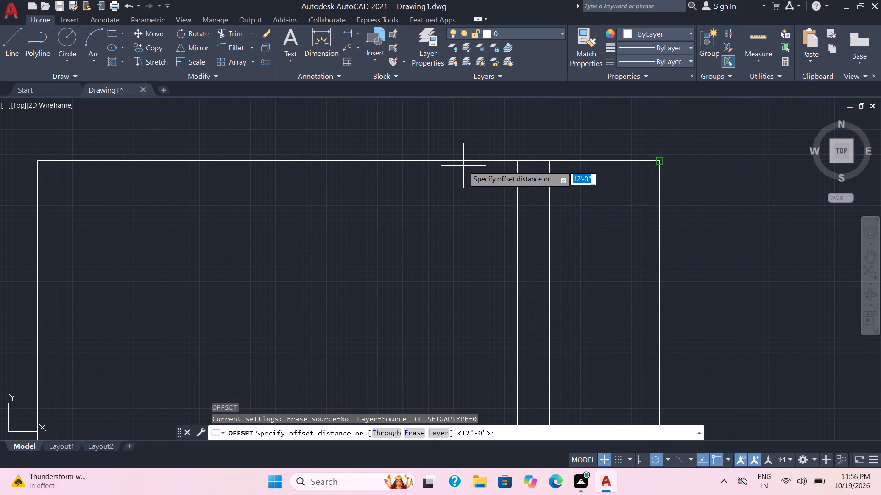
{"action": "key", "text": "9"}
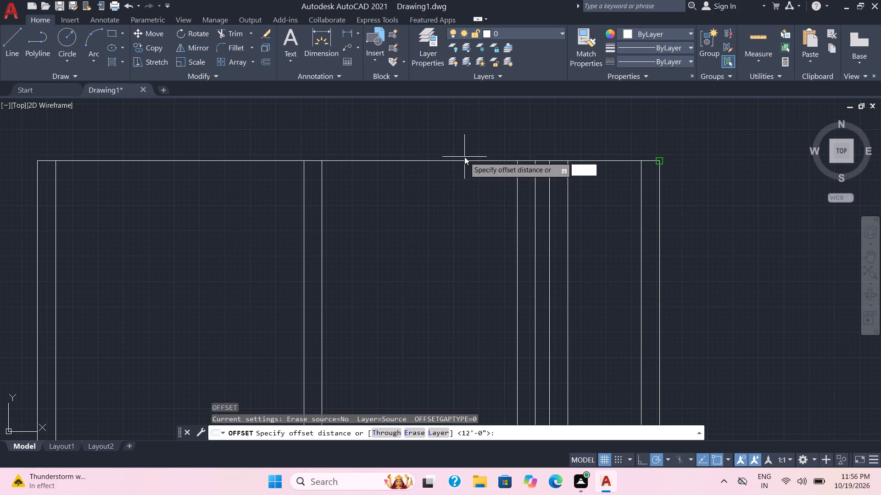
{"action": "key", "text": "Return"}
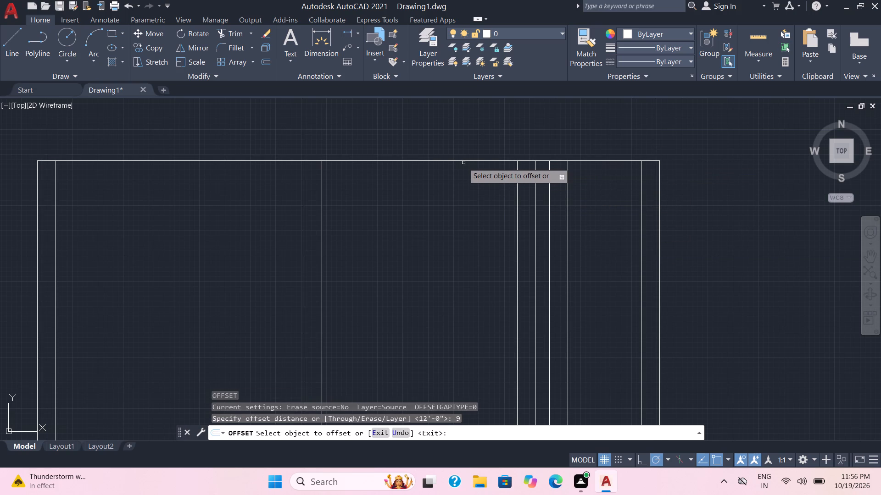
{"action": "left_click", "coordinate": [465, 161]}
{"action": "left_click", "coordinate": [467, 174]}
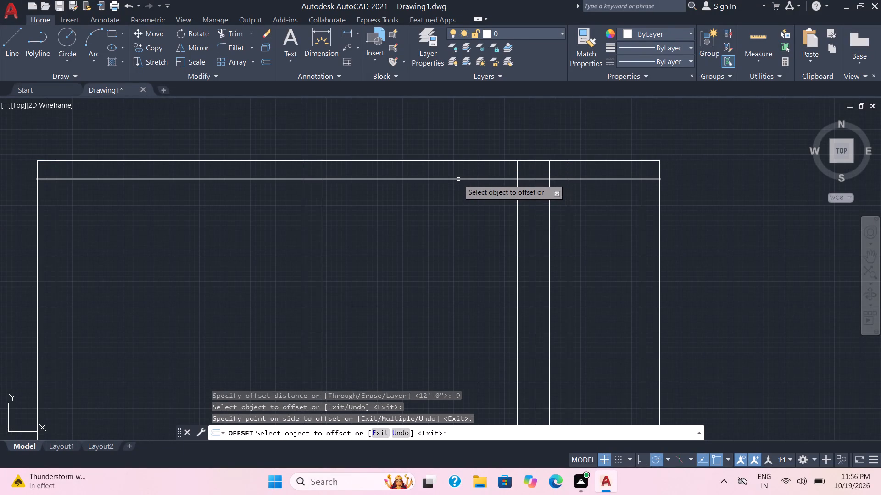
Offset the top wall's lower line 7' downward.
{"action": "left_click", "coordinate": [458, 179]}
{"action": "key", "text": "7"}
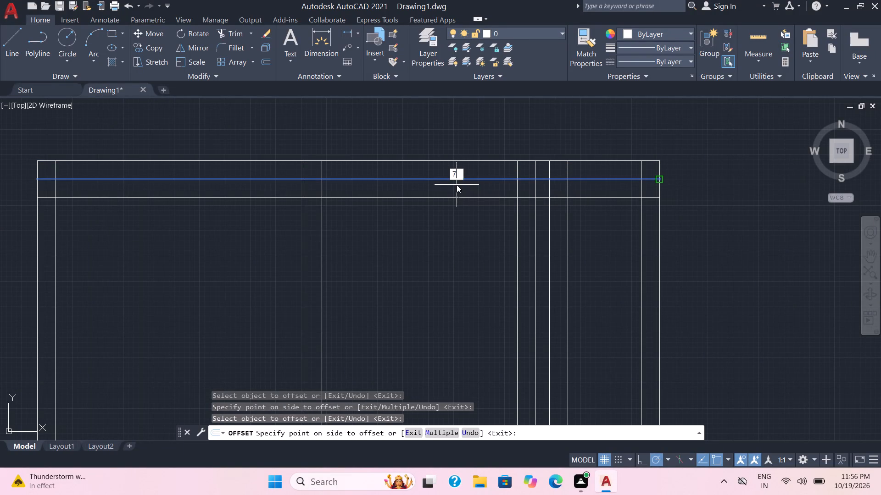
{"action": "key", "text": "apostrophe"}
{"action": "key", "text": "Return"}
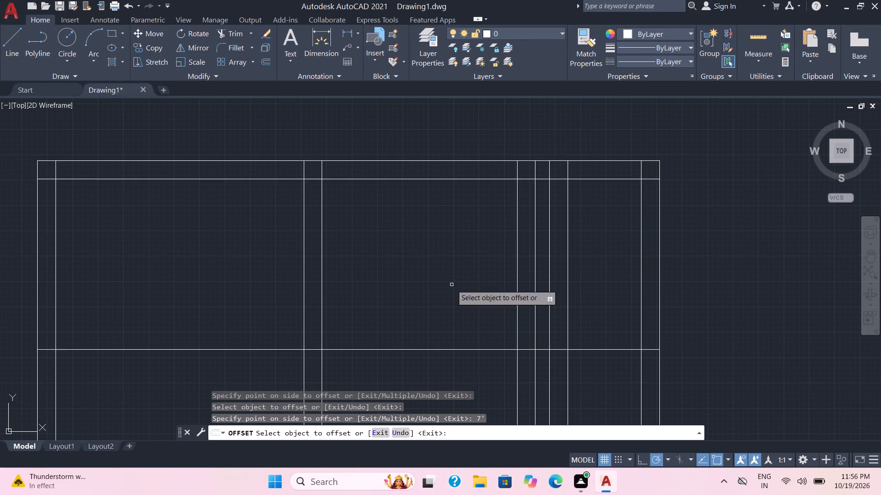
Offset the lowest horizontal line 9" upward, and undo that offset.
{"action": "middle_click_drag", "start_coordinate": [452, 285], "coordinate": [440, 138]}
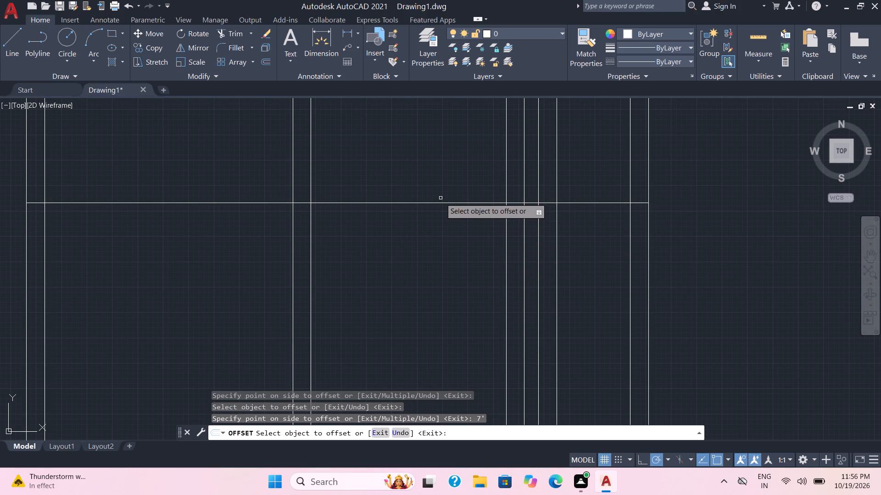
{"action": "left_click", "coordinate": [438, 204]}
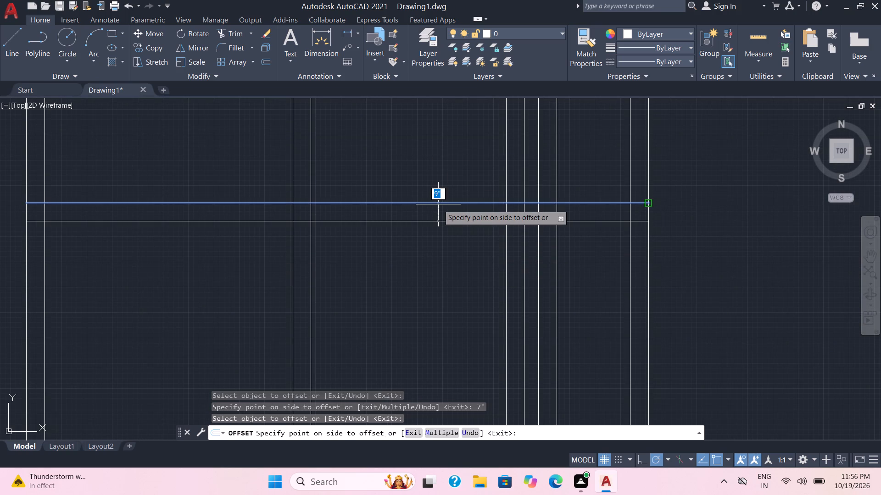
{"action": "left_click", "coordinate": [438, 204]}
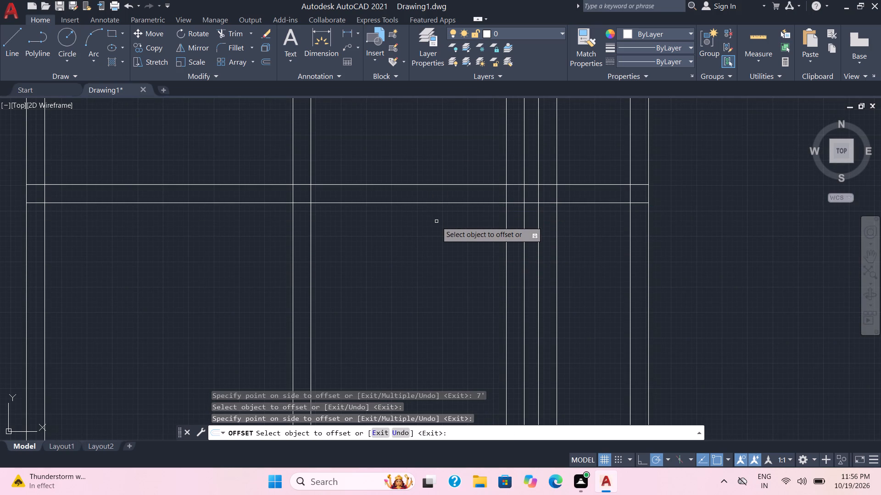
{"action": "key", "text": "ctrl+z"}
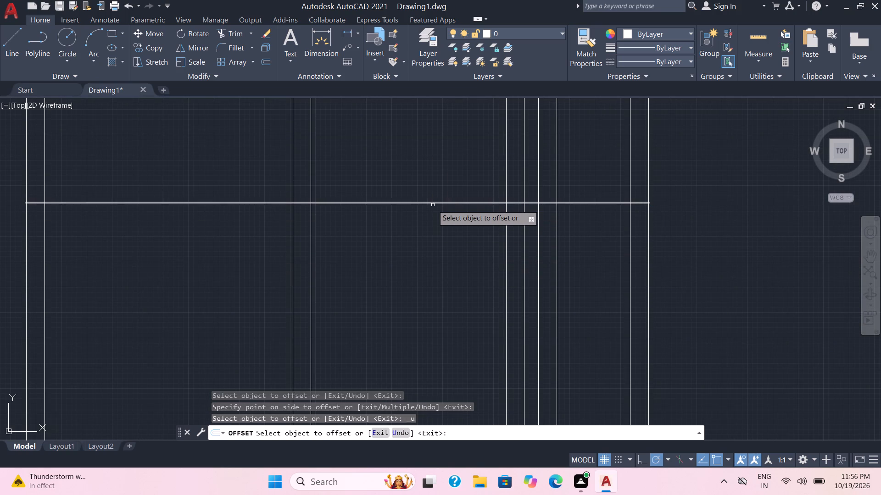
Offset the lowest horizontal line 9" downward to form the second horizontal wall.
{"action": "left_click", "coordinate": [433, 204]}
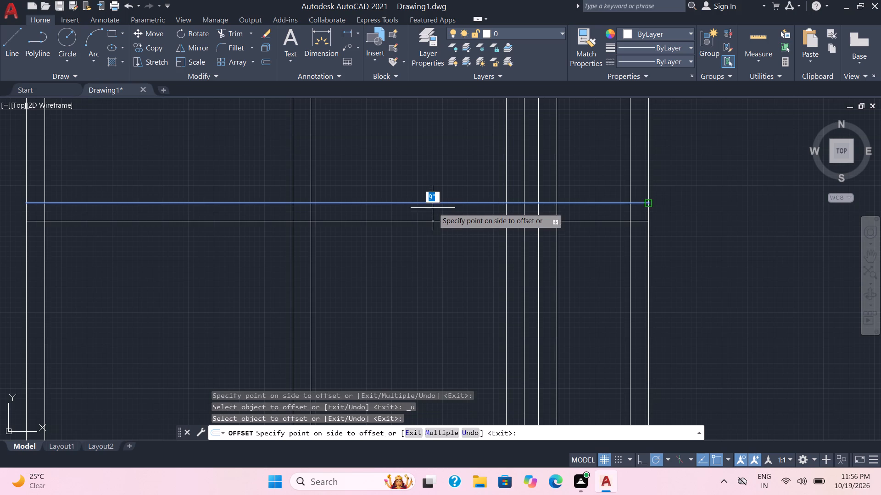
{"action": "left_click", "coordinate": [432, 226]}
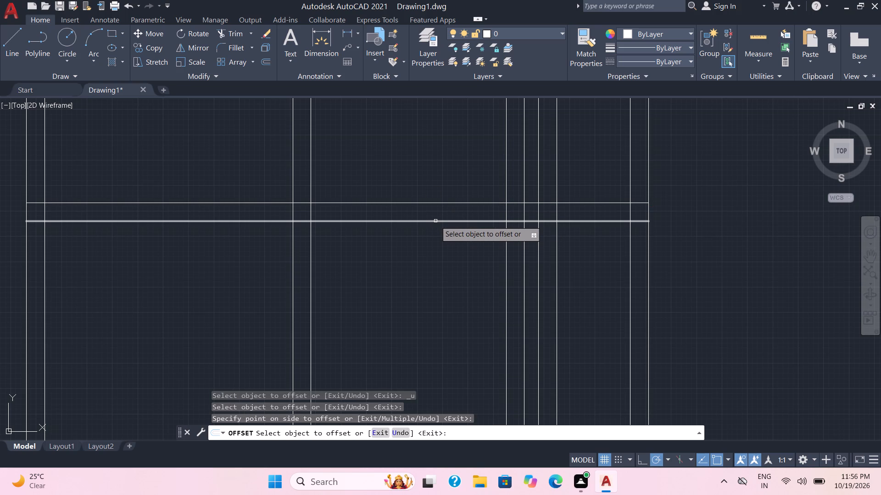
Form the third horizontal wall by offsetting the second wall's lower line 7'5" downward and the resulting line 9" downward.
{"action": "left_click", "coordinate": [435, 221]}
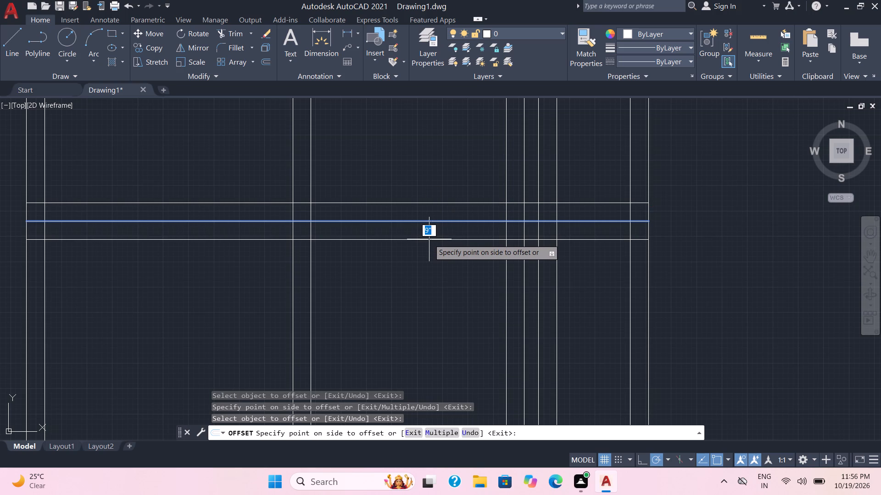
{"action": "key", "text": "7"}
{"action": "key", "text": "apostrophe"}
{"action": "key", "text": "5"}
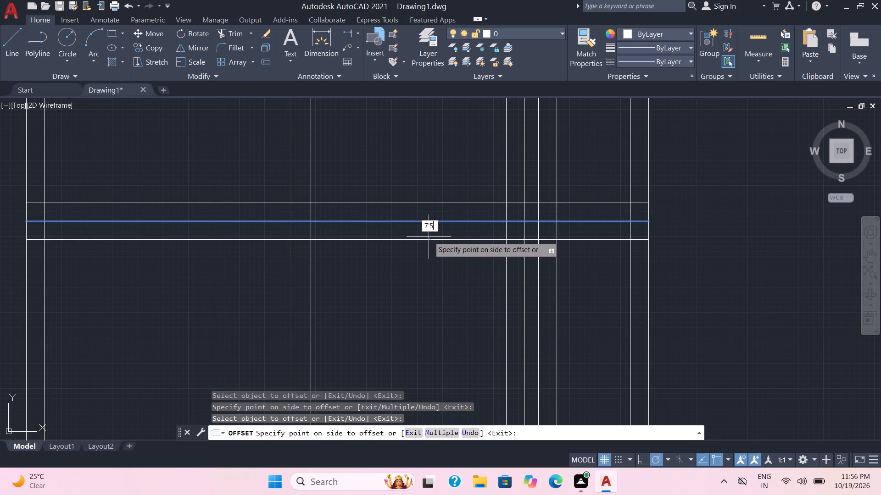
{"action": "key", "text": "Return"}
{"action": "middle_click_drag", "start_coordinate": [435, 293], "coordinate": [441, 153]}
{"action": "scroll", "coordinate": [435, 292], "scroll_direction": "down", "scroll_amount": 1}
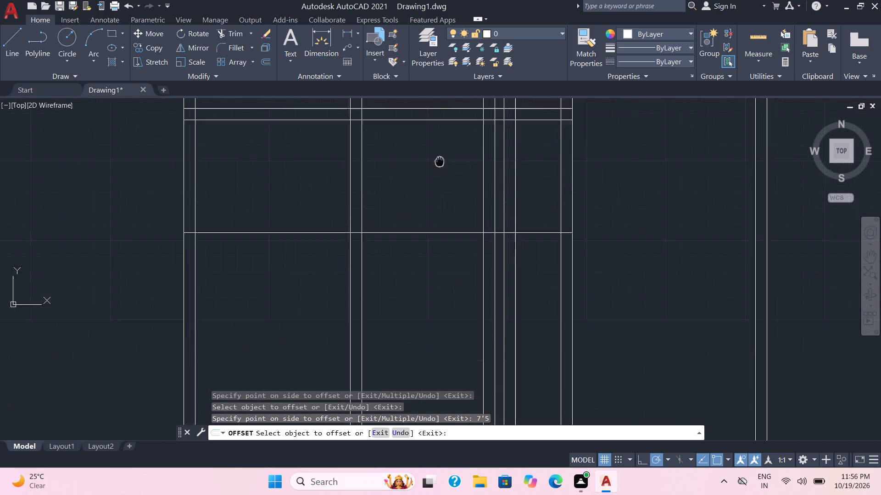
{"action": "middle_click_drag", "start_coordinate": [441, 153], "coordinate": [444, 121]}
{"action": "left_click", "coordinate": [441, 188]}
{"action": "left_click", "coordinate": [436, 218]}
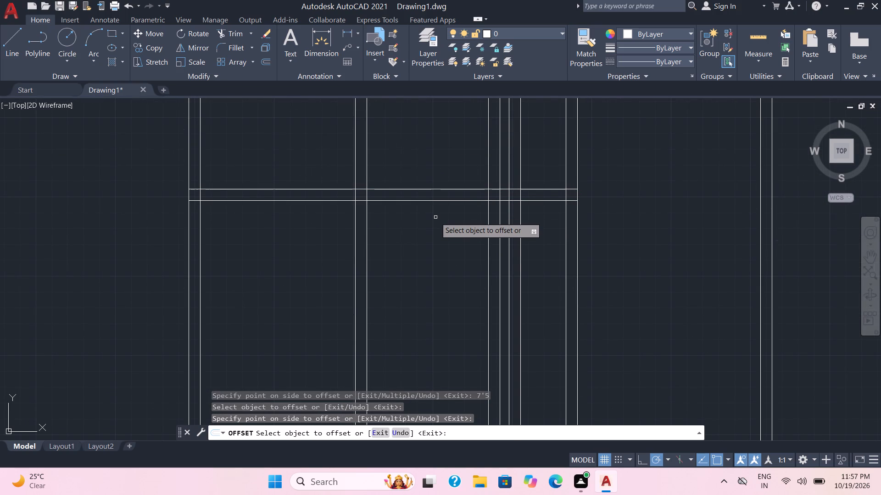
Form the fourth horizontal wall by offsetting the second wall's lower line 12'7" downward and the resulting line 9" downward.
{"action": "scroll", "coordinate": [464, 114], "scroll_direction": "down", "scroll_amount": 1}
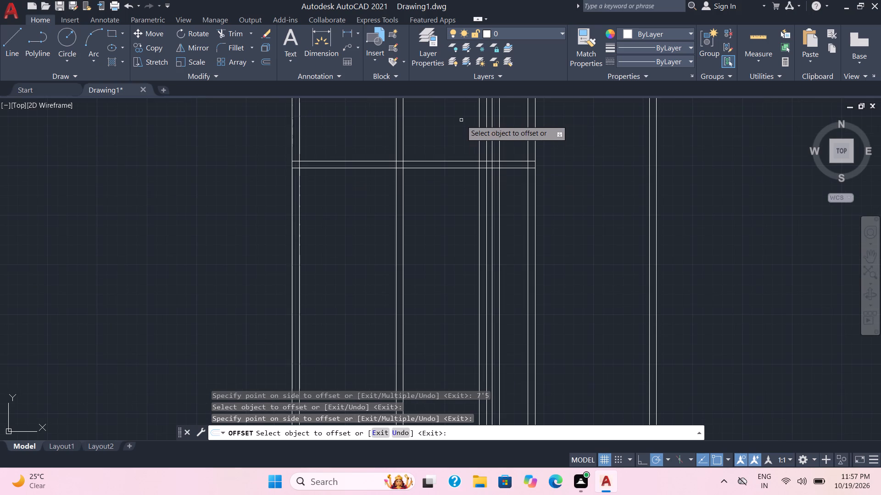
{"action": "middle_click_drag", "start_coordinate": [461, 120], "coordinate": [407, 202]}
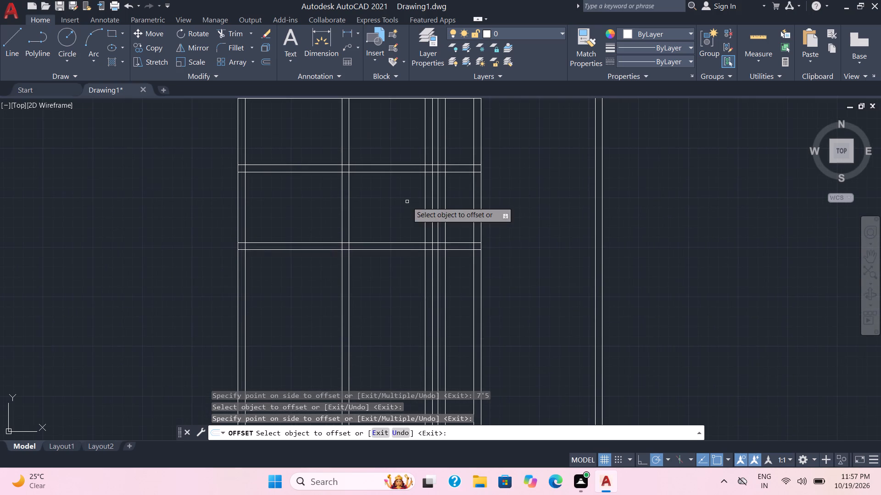
{"action": "scroll", "coordinate": [525, 208], "scroll_direction": "down", "scroll_amount": 1}
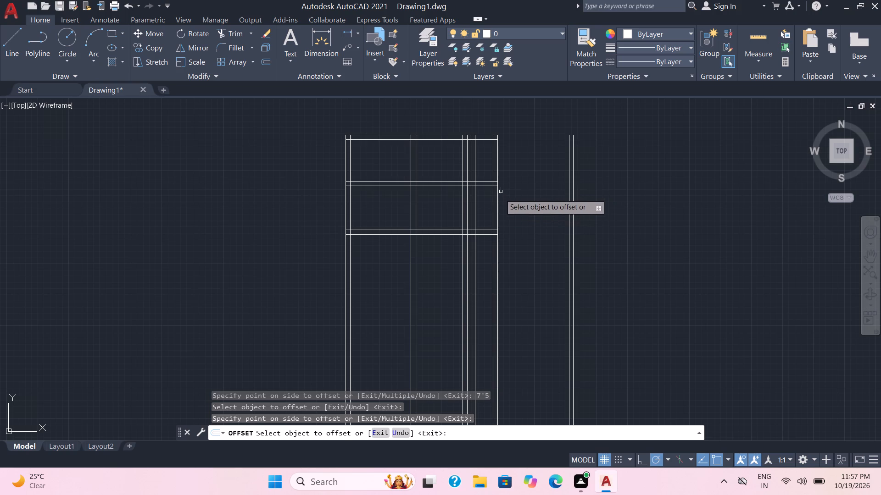
{"action": "left_click", "coordinate": [429, 185]}
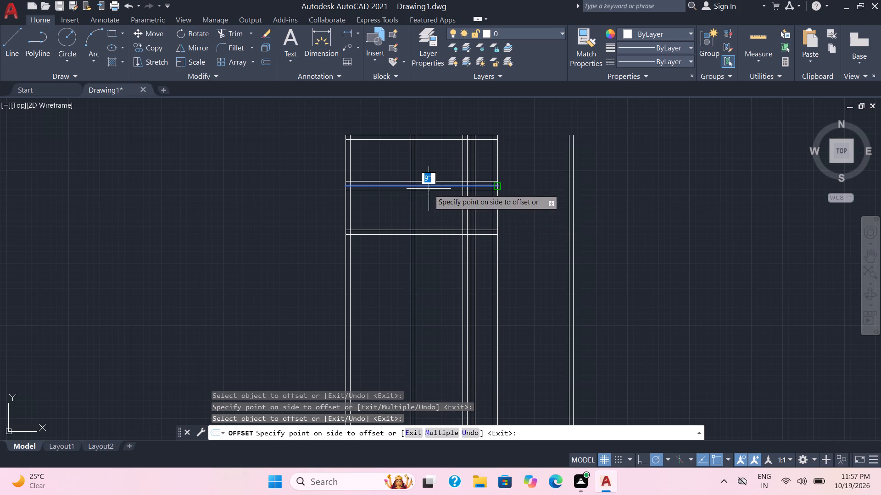
{"action": "type", "text": "12"}
{"action": "key", "text": "apostrophe"}
{"action": "key", "text": "7"}
{"action": "key", "text": "Return"}
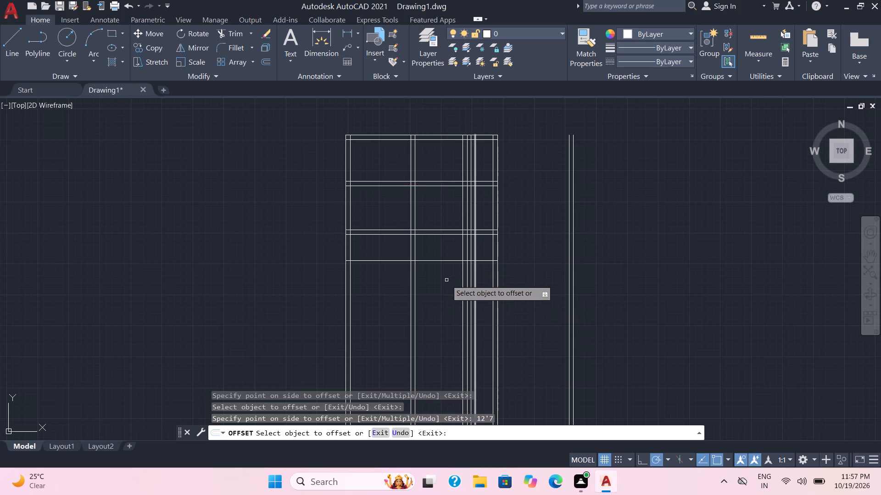
{"action": "left_click", "coordinate": [442, 260]}
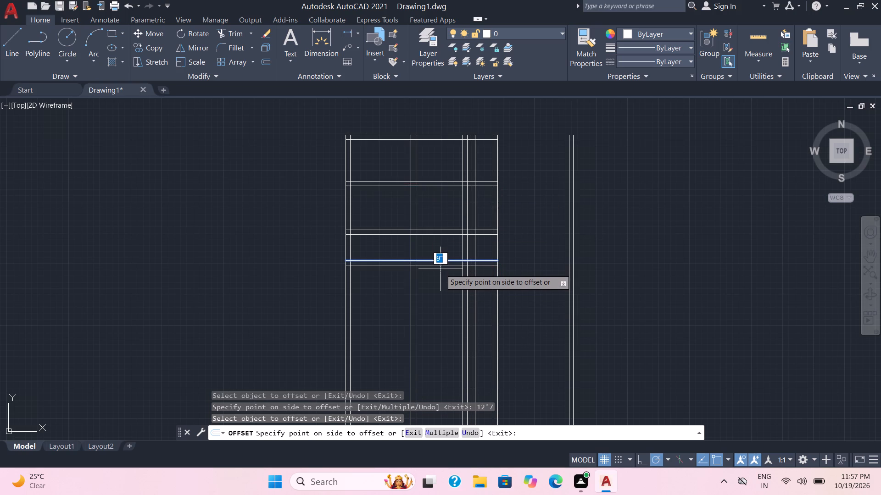
{"action": "left_click", "coordinate": [440, 269]}
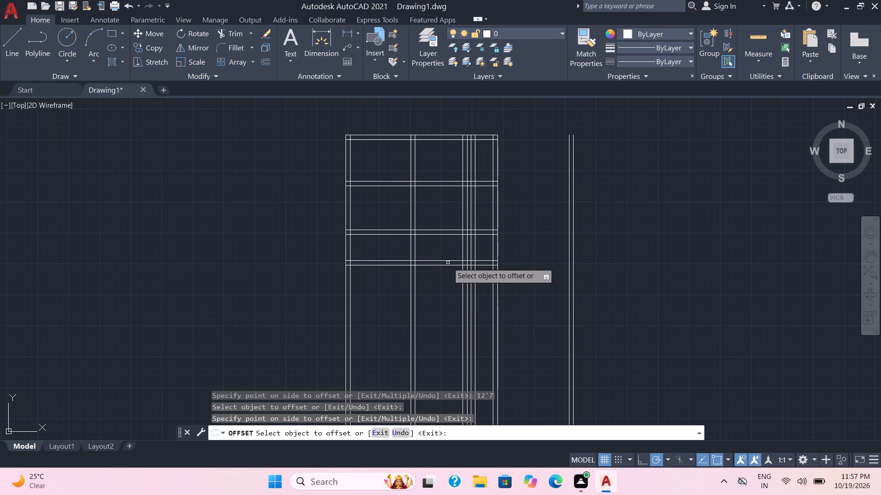
Form the fifth horizontal wall by offsetting the fourth wall's lower line 9'8" downward and the resulting line 9" downward.
{"action": "left_click", "coordinate": [447, 265]}
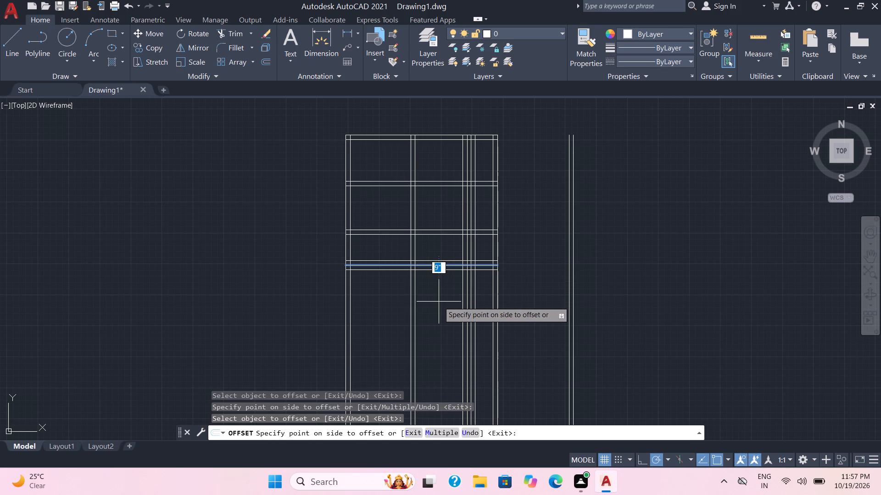
{"action": "type", "text": "9'8"}
{"action": "key", "text": "Return"}
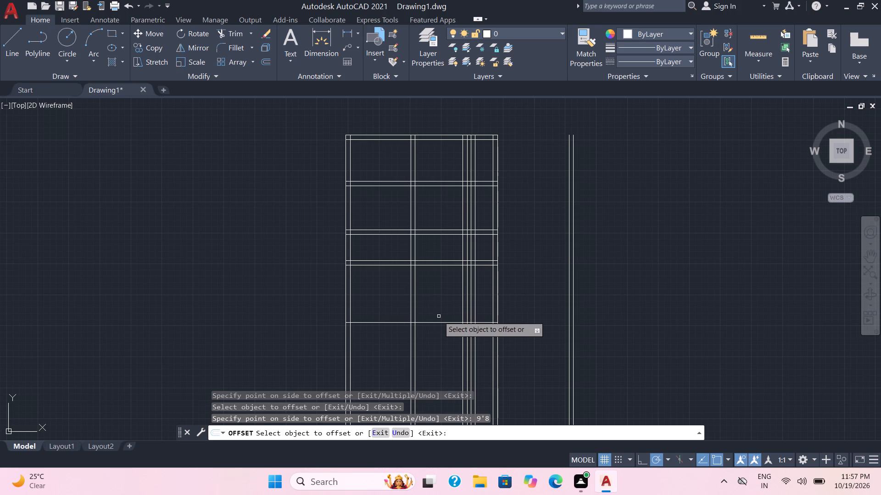
{"action": "left_click", "coordinate": [440, 323]}
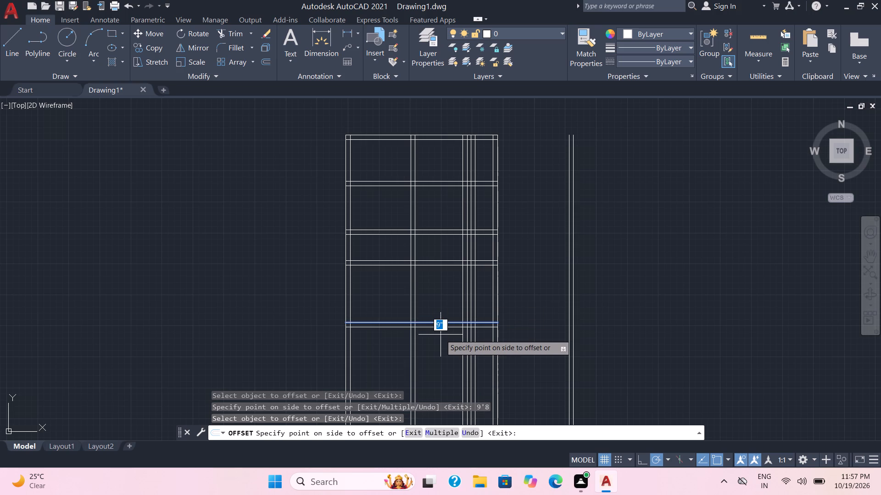
{"action": "left_click", "coordinate": [440, 335]}
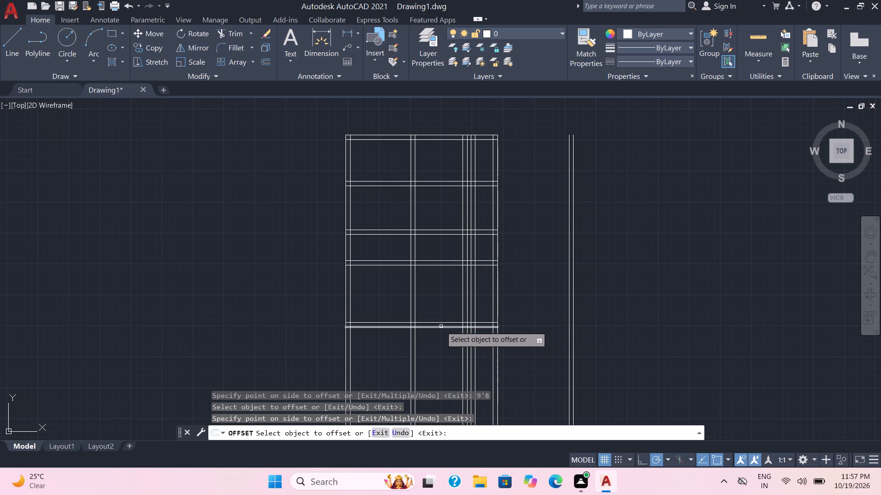
Form the sixth horizontal wall by offsetting the fifth wall's lower line 12'6" downward and the resulting line 9" downward.
{"action": "left_click", "coordinate": [441, 327]}
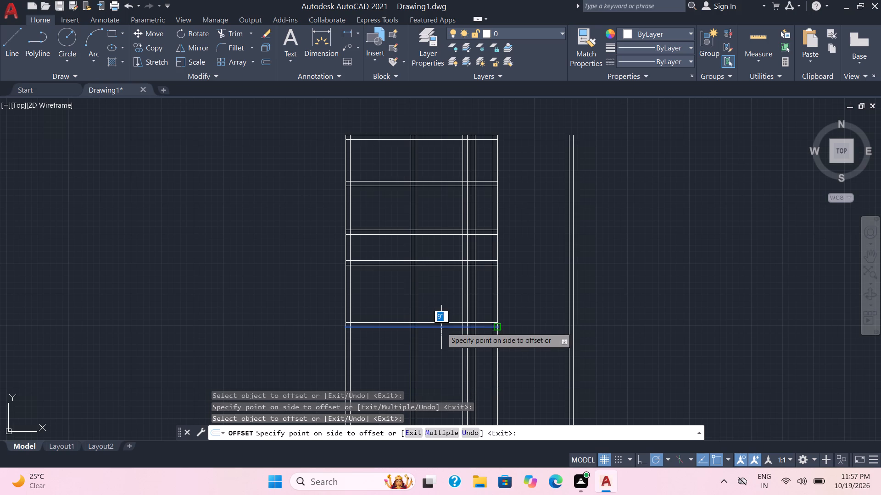
{"action": "type", "text": "12'6"}
{"action": "key", "text": "Return"}
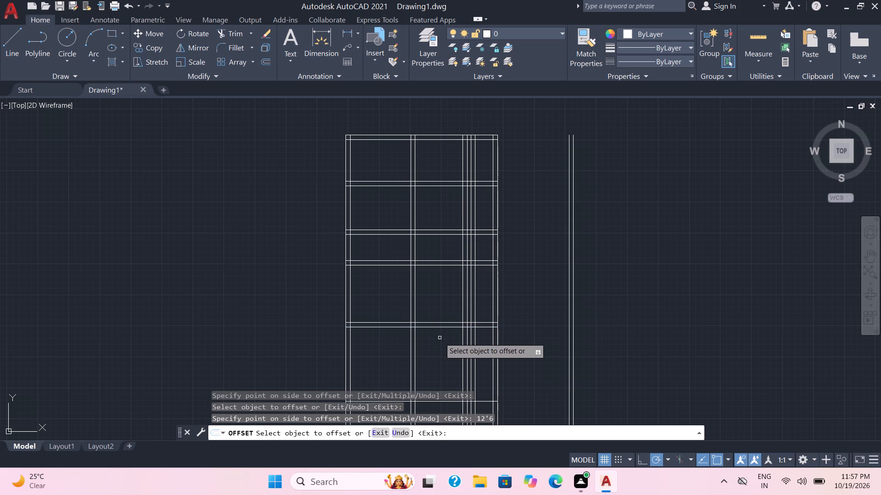
{"action": "middle_click_drag", "start_coordinate": [438, 378], "coordinate": [437, 283]}
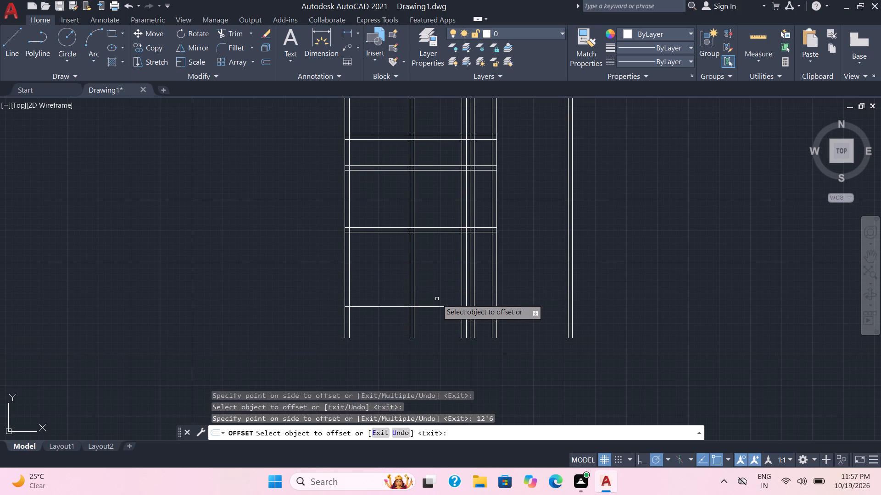
{"action": "left_click", "coordinate": [437, 306]}
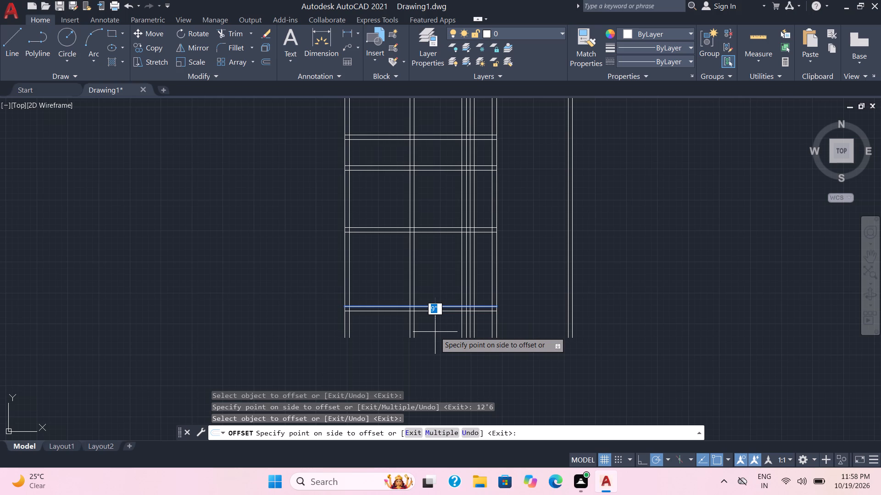
{"action": "left_click", "coordinate": [435, 332]}
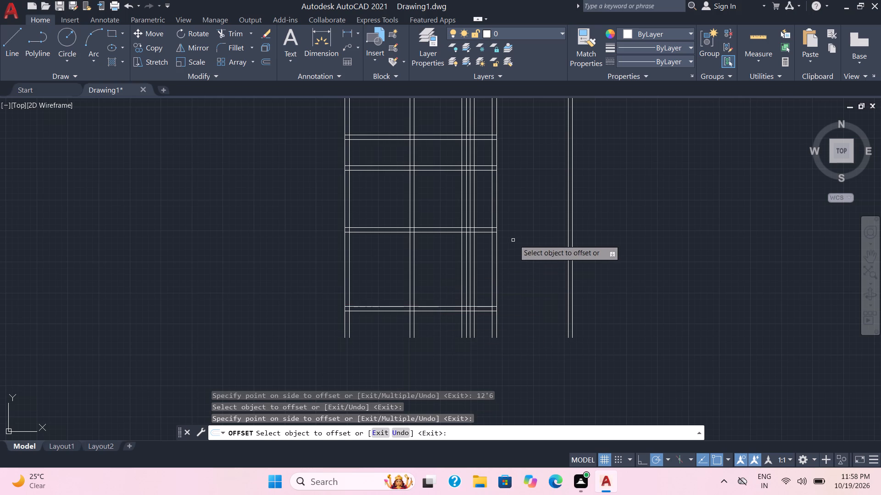
{"action": "key", "text": "Escape"}
Extend both lines of the second horizontal wall to the detached vertical wall on the far right of the plan.
{"action": "type", "text": "tr"}
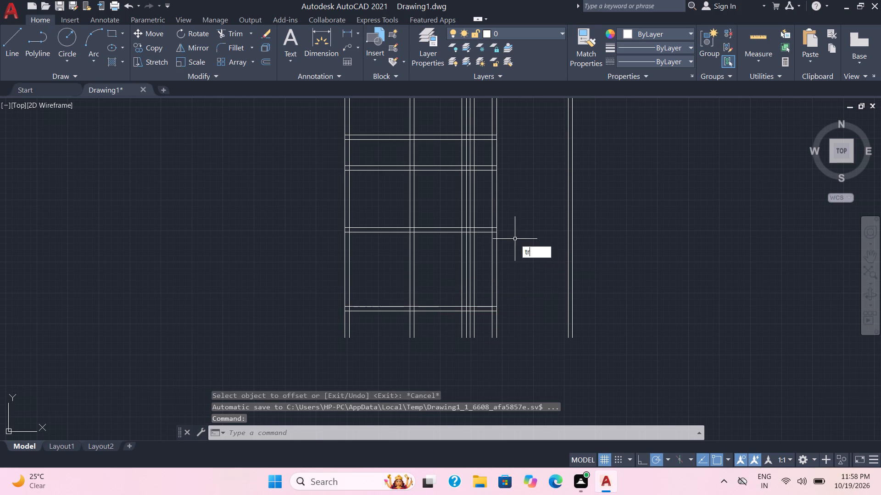
{"action": "key", "text": "Return"}
{"action": "scroll", "coordinate": [515, 238], "scroll_direction": "down", "scroll_amount": 1}
{"action": "middle_click_drag", "start_coordinate": [515, 238], "coordinate": [468, 393]}
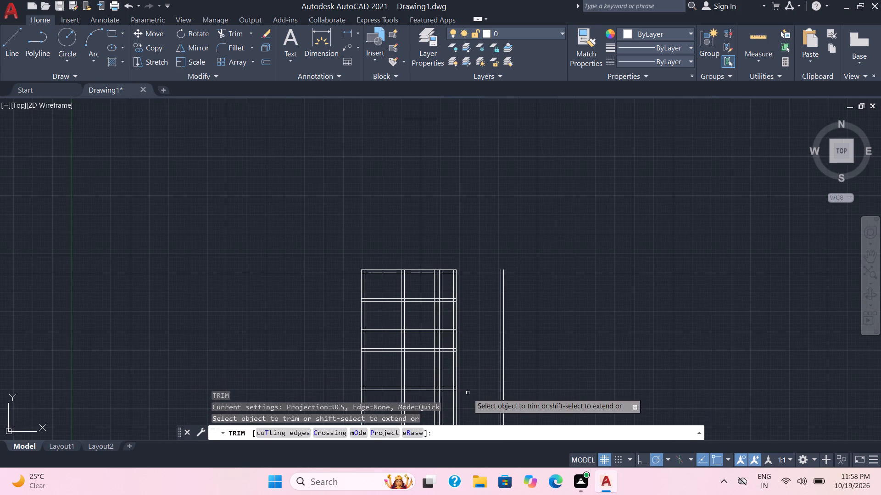
{"action": "scroll", "coordinate": [468, 386], "scroll_direction": "up", "scroll_amount": 1}
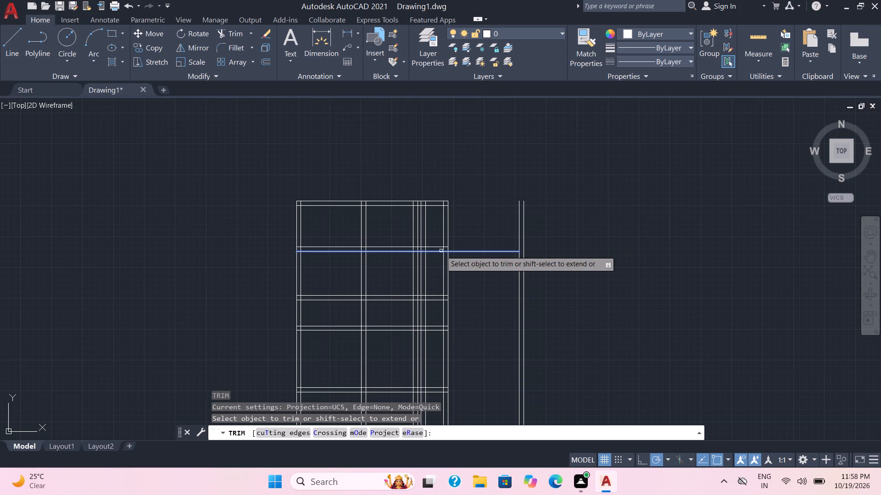
{"action": "left_click", "coordinate": [436, 247], "text": "shift"}
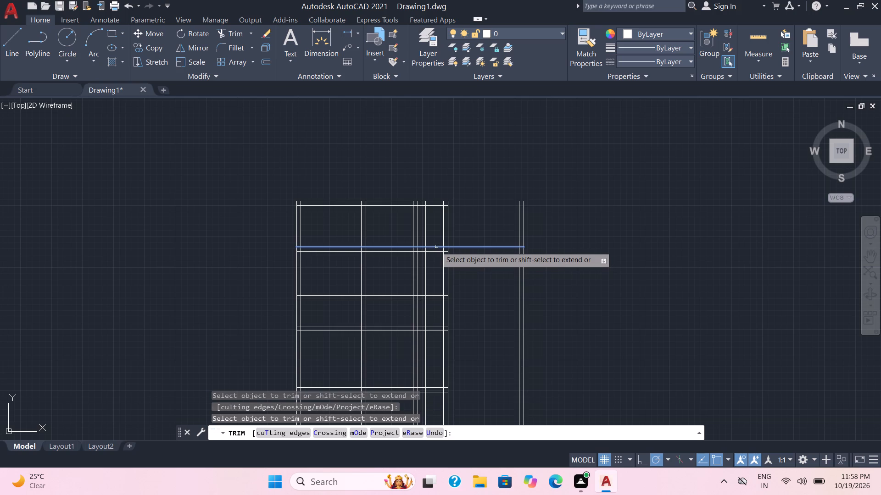
{"action": "left_click", "coordinate": [436, 251], "text": "shift"}
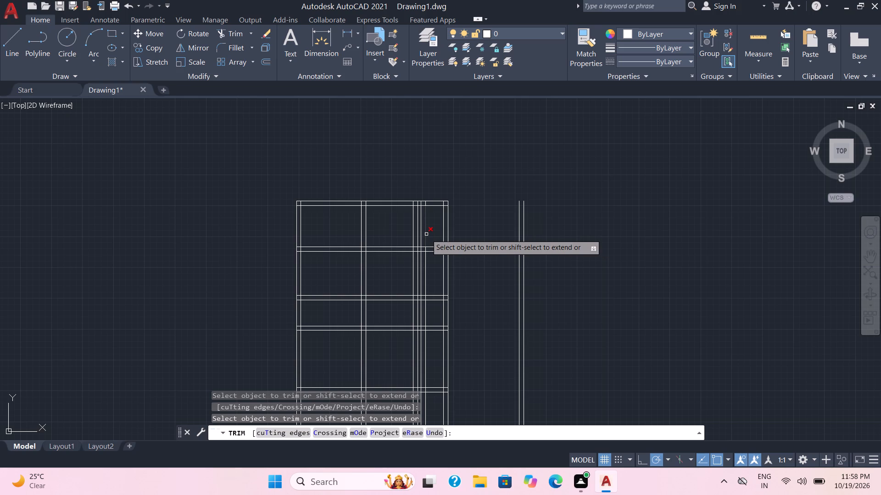
Trim the right-hand wall of the closely spaced interior vertical pair between the top and second walls and between the second and third walls.
{"action": "left_click", "coordinate": [426, 234]}
{"action": "left_click", "coordinate": [422, 237]}
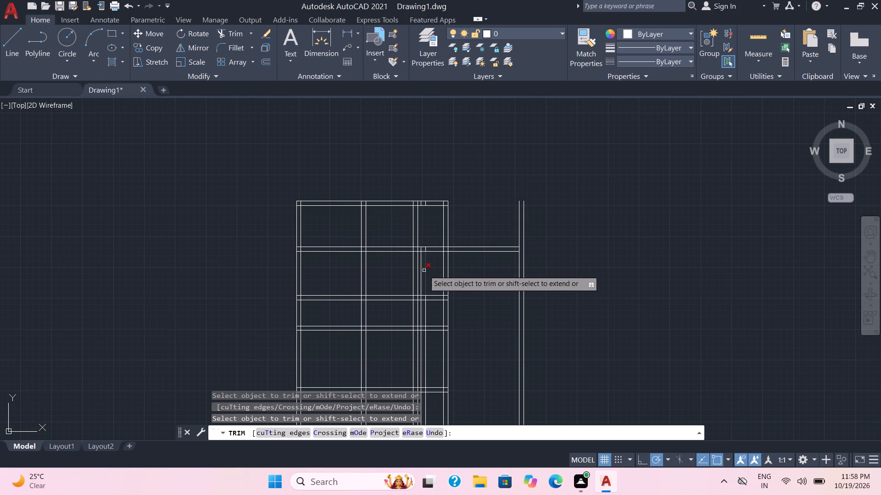
{"action": "left_click", "coordinate": [424, 270]}
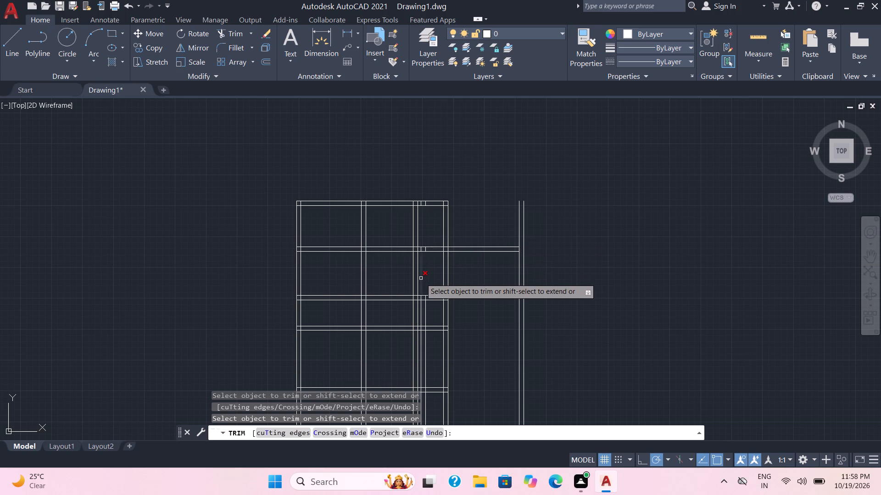
{"action": "left_click", "coordinate": [421, 278]}
Trim away the left and second vertical walls above the second horizontal wall, and the top wall left of the closely spaced interior pair.
{"action": "left_click_drag", "start_coordinate": [385, 228], "coordinate": [359, 224]}
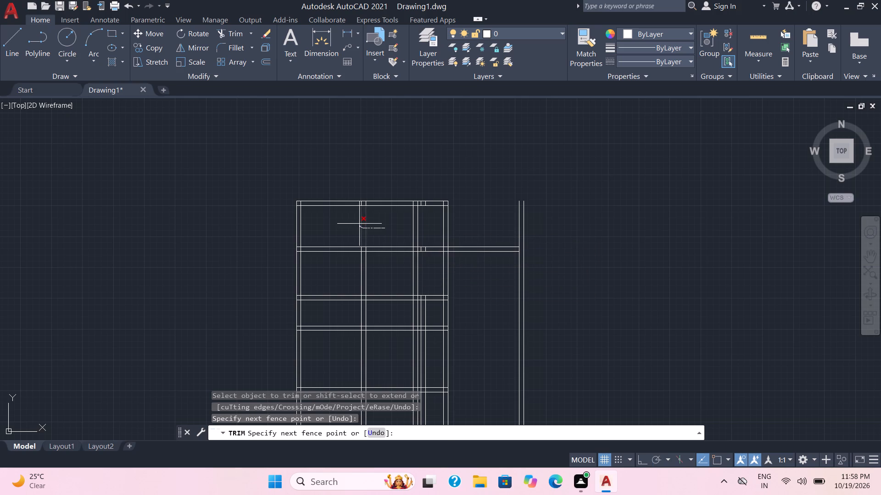
{"action": "left_click_drag", "start_coordinate": [359, 224], "coordinate": [378, 193]}
{"action": "left_click_drag", "start_coordinate": [378, 193], "coordinate": [359, 201]}
{"action": "left_click_drag", "start_coordinate": [359, 201], "coordinate": [304, 211]}
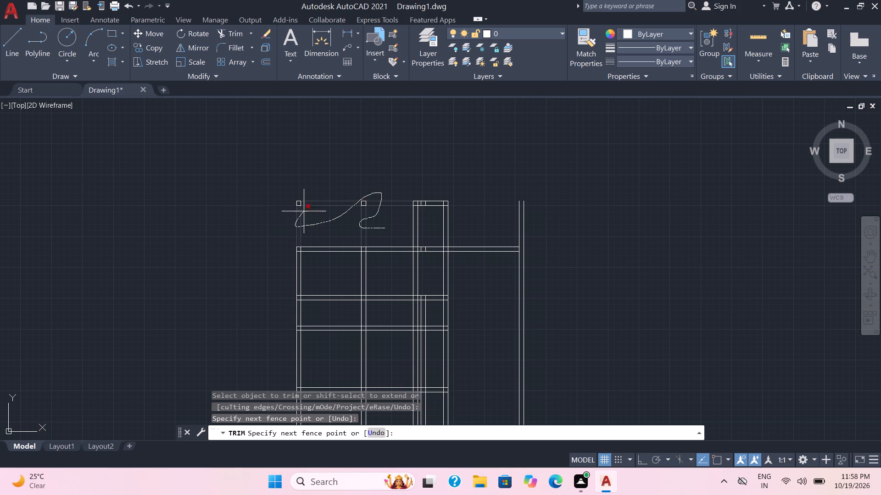
{"action": "left_click_drag", "start_coordinate": [304, 211], "coordinate": [297, 213]}
{"action": "left_click_drag", "start_coordinate": [297, 213], "coordinate": [363, 205]}
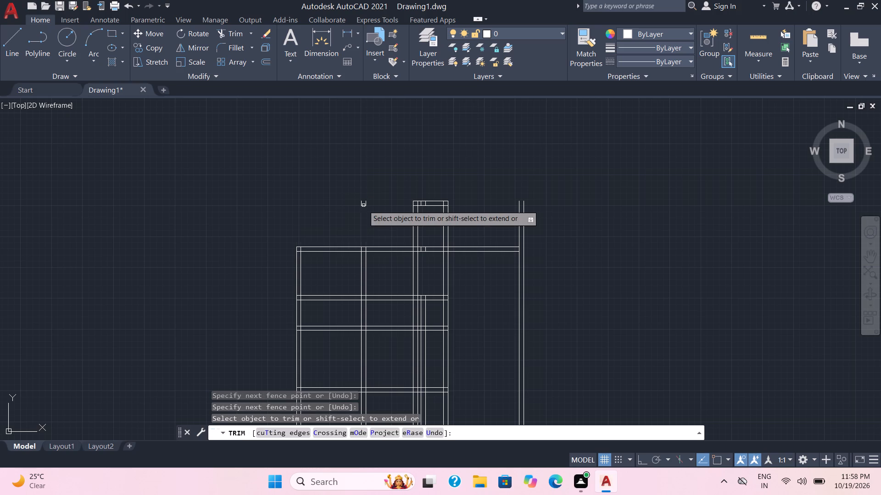
{"action": "left_click_drag", "start_coordinate": [372, 209], "coordinate": [368, 206]}
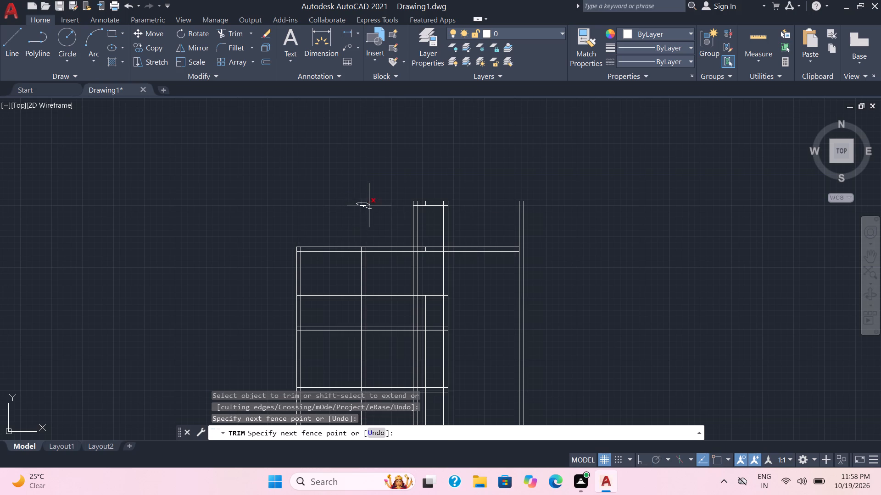
{"action": "left_click_drag", "start_coordinate": [368, 206], "coordinate": [362, 207]}
{"action": "left_click_drag", "start_coordinate": [361, 195], "coordinate": [365, 209]}
Extend both lines of the fourth horizontal wall to the far-right vertical wall and trim them between the closely spaced pair and the next vertical wall.
{"action": "middle_click_drag", "start_coordinate": [365, 210], "coordinate": [364, 203]}
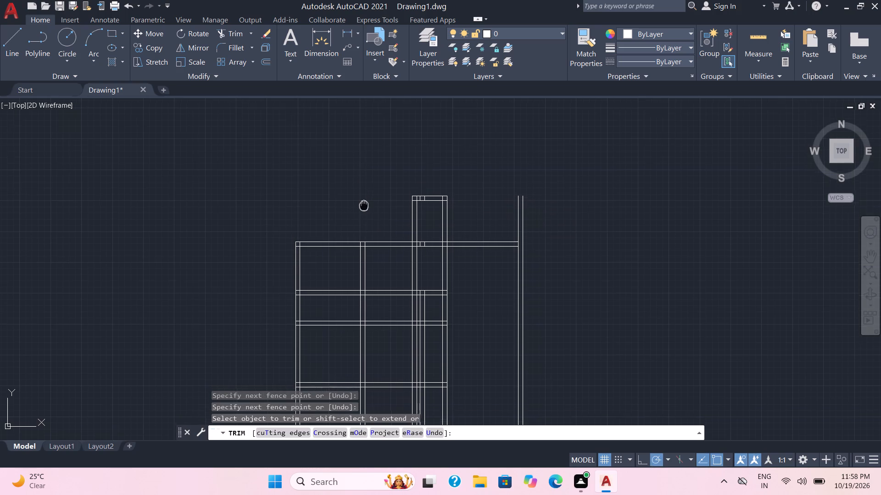
{"action": "middle_click_drag", "start_coordinate": [364, 203], "coordinate": [352, 146]}
{"action": "middle_click_drag", "start_coordinate": [456, 271], "coordinate": [445, 247]}
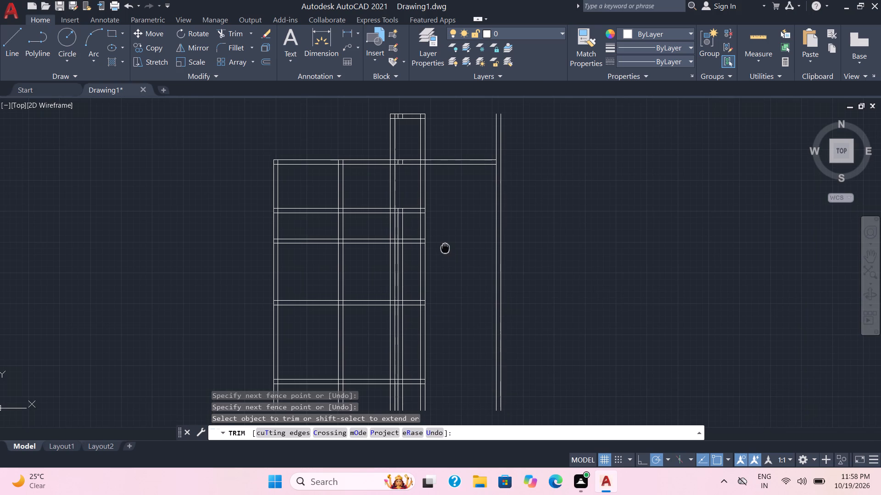
{"action": "middle_click_drag", "start_coordinate": [445, 247], "coordinate": [445, 247]}
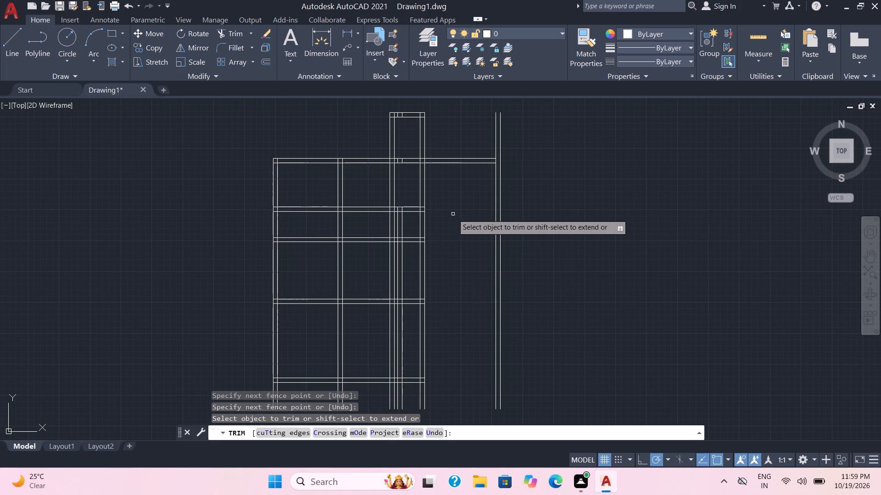
{"action": "left_click", "coordinate": [413, 241], "text": "shift"}
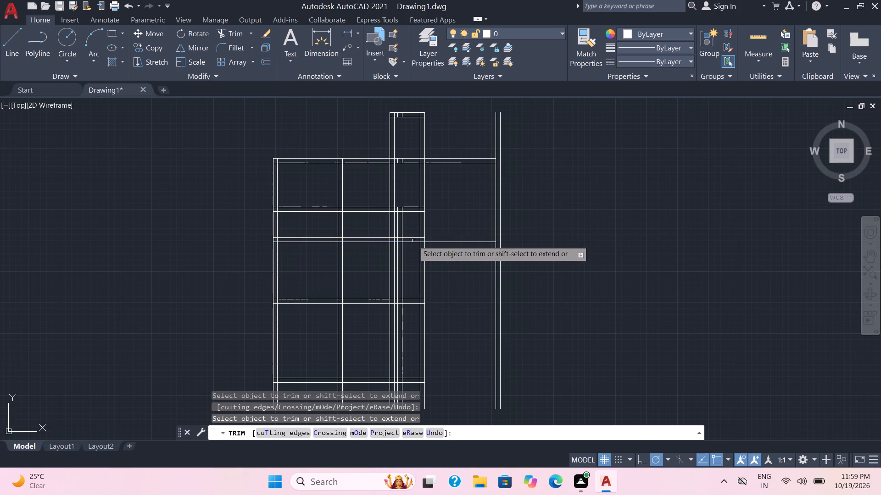
{"action": "left_click", "coordinate": [413, 238], "text": "shift"}
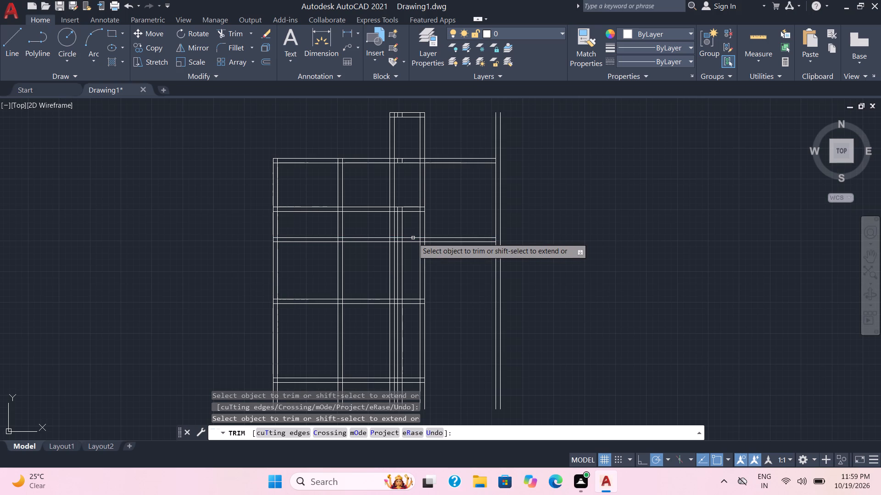
{"action": "left_click", "coordinate": [411, 238]}
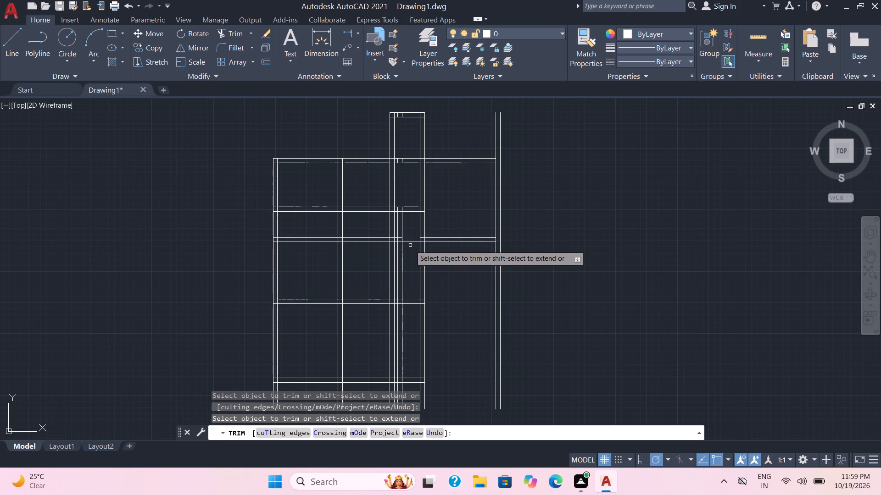
{"action": "left_click", "coordinate": [411, 243]}
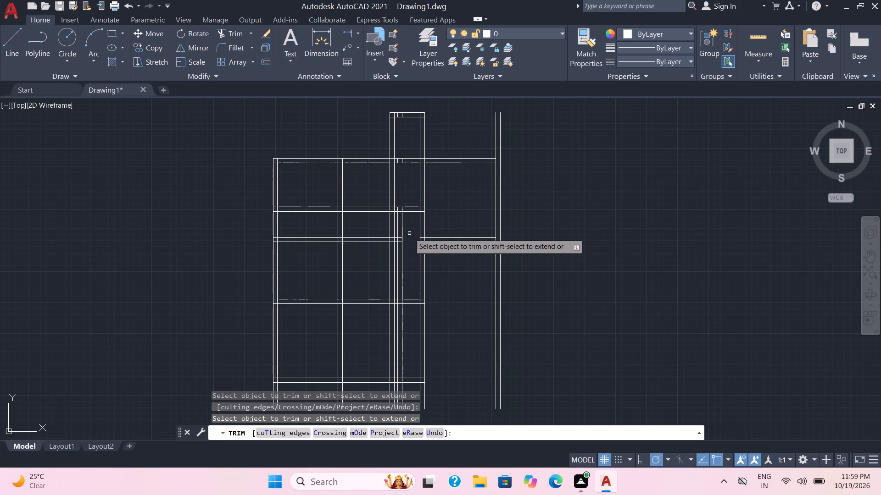
Trim the right-hand wall of the closely spaced pair between the third and fourth walls, keeping the left-hand wall's right line down to the fourth wall.
{"action": "left_click_drag", "start_coordinate": [409, 228], "coordinate": [397, 223]}
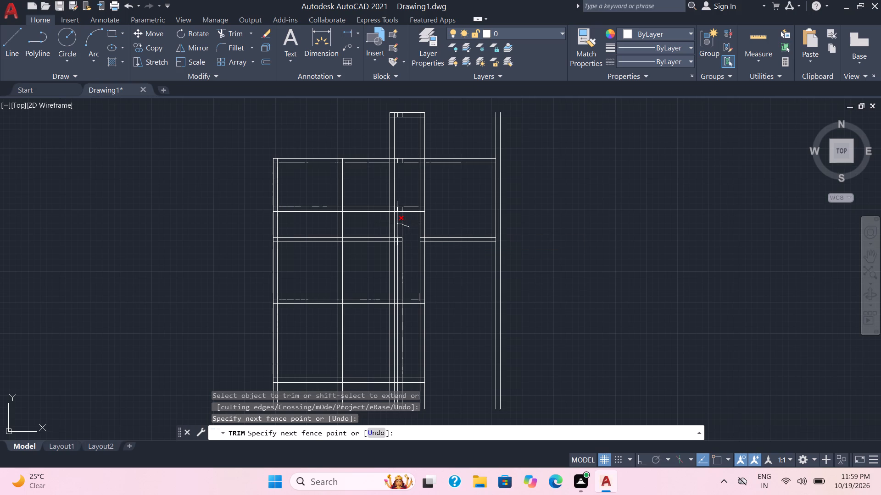
{"action": "left_click_drag", "start_coordinate": [397, 223], "coordinate": [395, 223]}
{"action": "left_click_drag", "start_coordinate": [395, 223], "coordinate": [396, 224]}
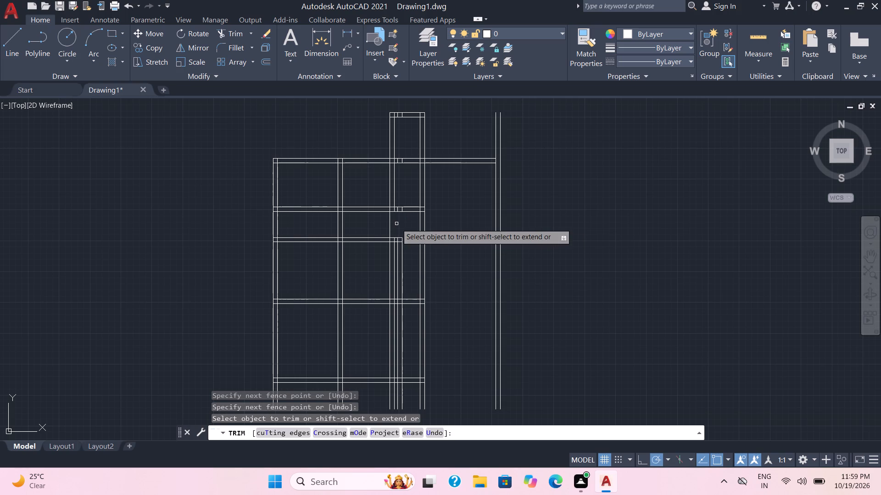
{"action": "left_click", "coordinate": [394, 198], "text": "shift"}
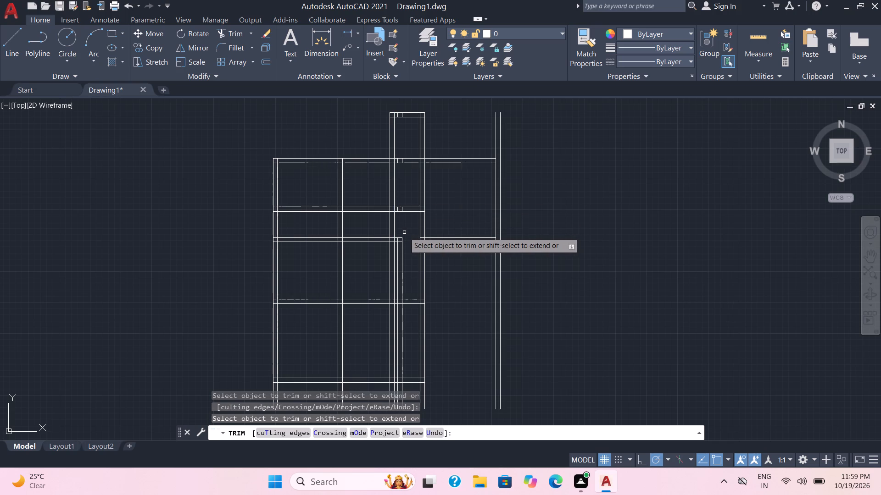
Trim both walls of the closely spaced interior pair between the fourth and fifth horizontal walls.
{"action": "left_click_drag", "start_coordinate": [404, 232], "coordinate": [388, 258]}
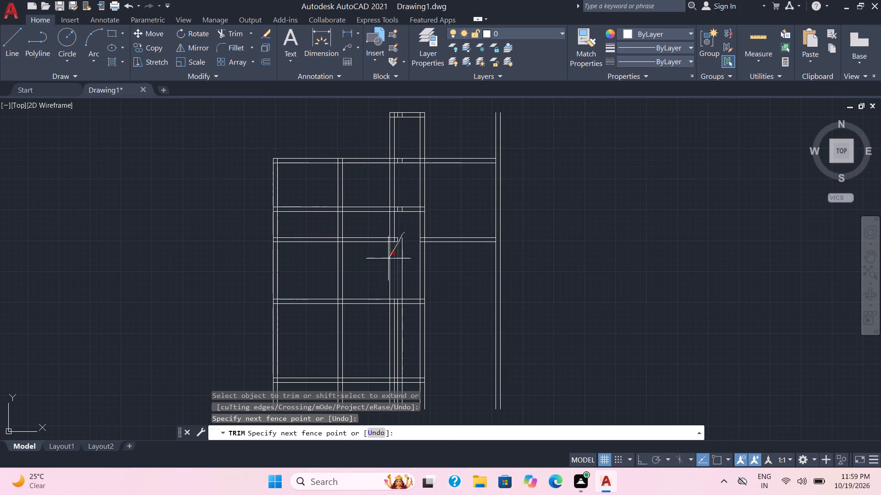
{"action": "left_click_drag", "start_coordinate": [388, 258], "coordinate": [385, 265]}
{"action": "left_click_drag", "start_coordinate": [386, 267], "coordinate": [408, 270]}
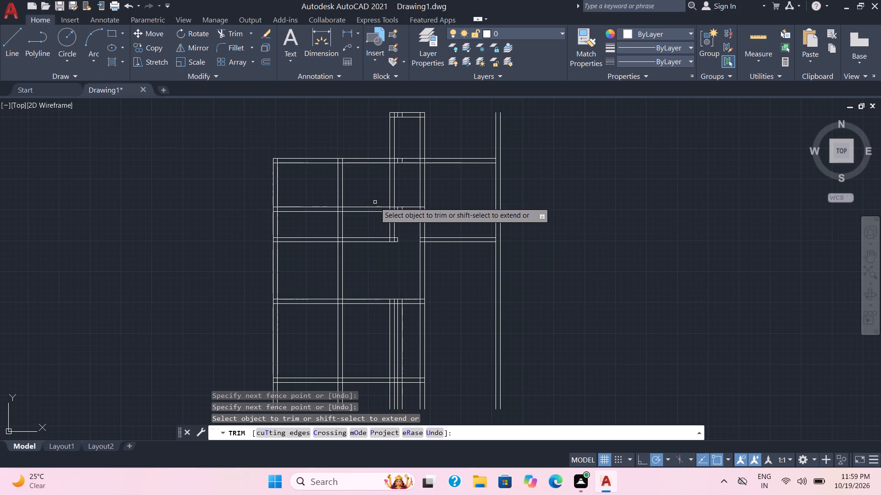
Trim the third and fourth horizontal walls between the second vertical wall and the closely spaced pair, and remove the stubs at the pair's lower end.
{"action": "left_click_drag", "start_coordinate": [374, 196], "coordinate": [366, 263]}
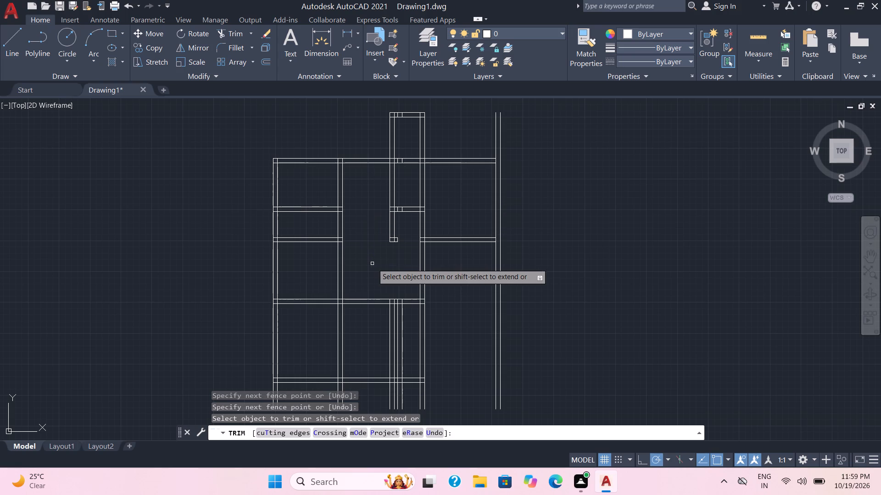
{"action": "scroll", "coordinate": [404, 244], "scroll_direction": "up", "scroll_amount": 1}
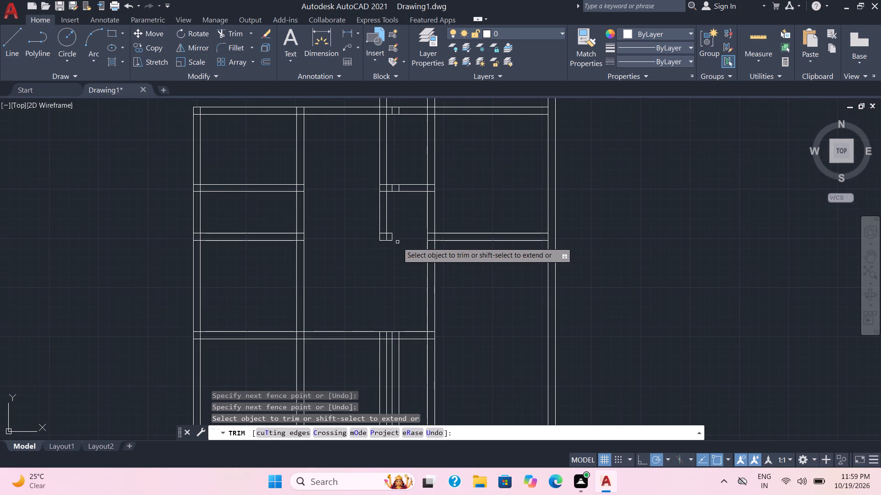
{"action": "left_click", "coordinate": [391, 232]}
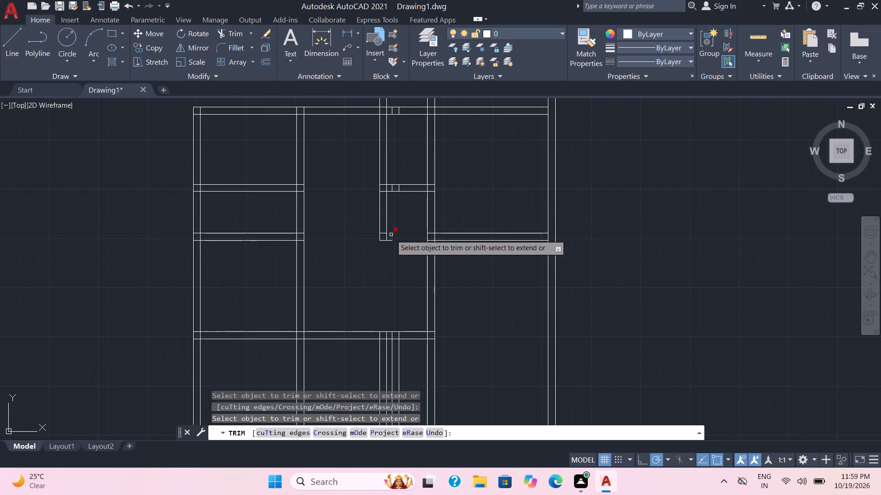
{"action": "left_click", "coordinate": [391, 235]}
{"action": "left_click", "coordinate": [391, 240]}
{"action": "scroll", "coordinate": [391, 243], "scroll_direction": "down", "scroll_amount": 1}
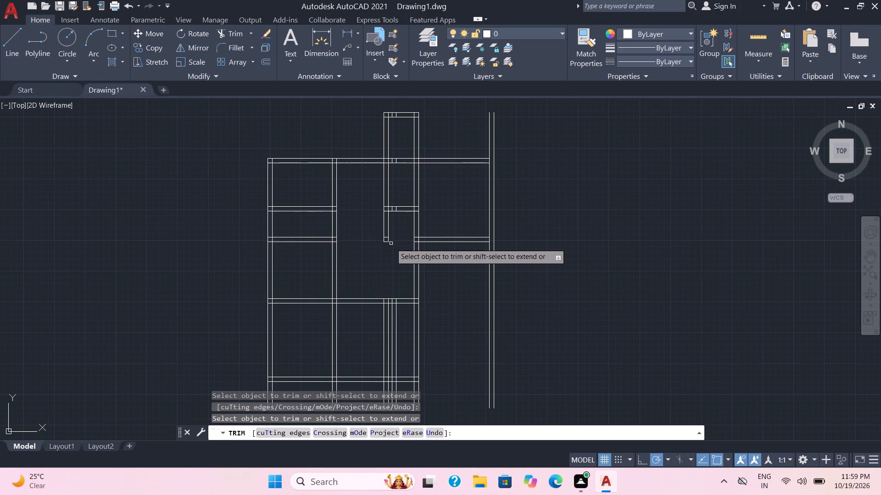
Extend both lines of the fifth and sixth horizontal walls to the far-right vertical wall.
{"action": "middle_click_drag", "start_coordinate": [388, 274], "coordinate": [385, 186]}
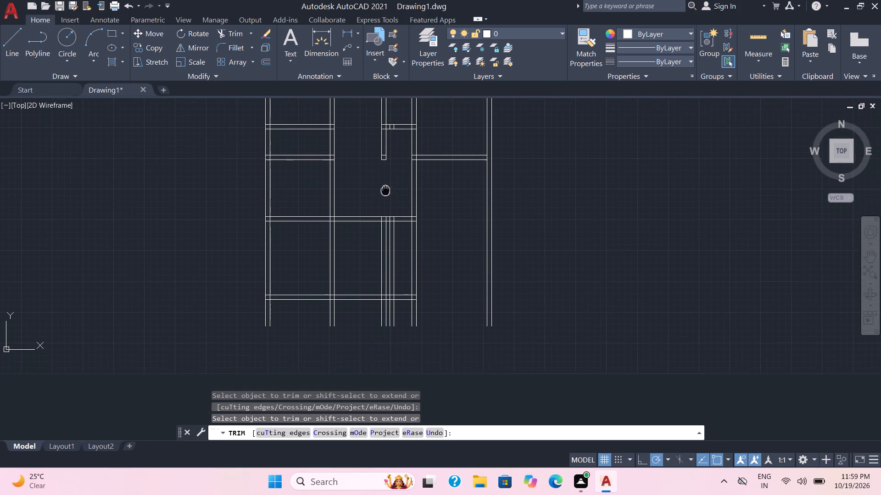
{"action": "middle_click_drag", "start_coordinate": [385, 186], "coordinate": [385, 180]}
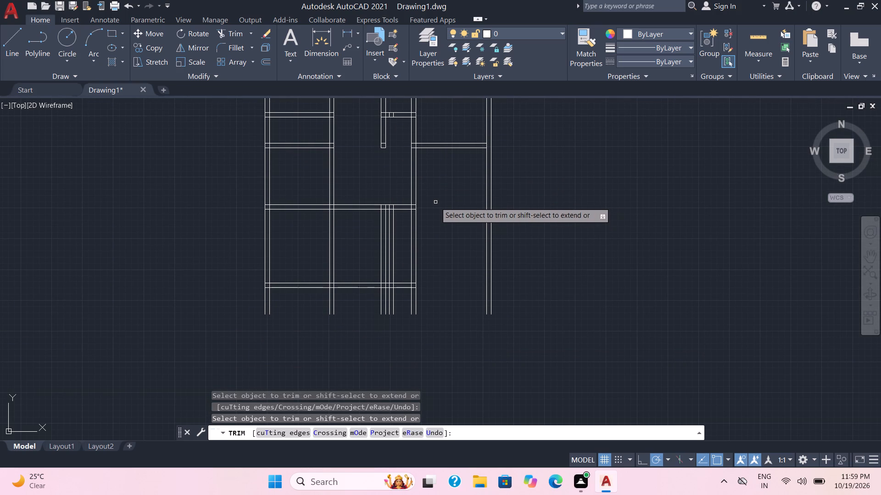
{"action": "left_click", "coordinate": [401, 205], "text": "shift"}
{"action": "left_click", "coordinate": [400, 211], "text": "shift"}
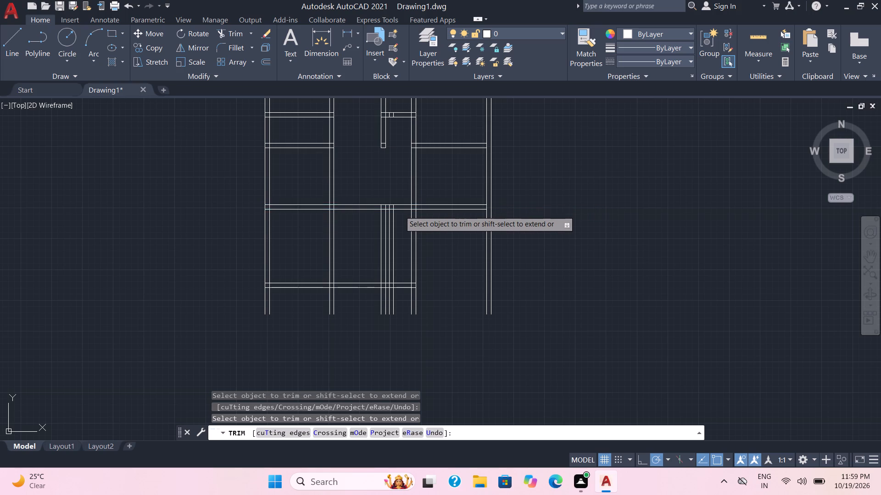
{"action": "left_click", "coordinate": [404, 283], "text": "shift"}
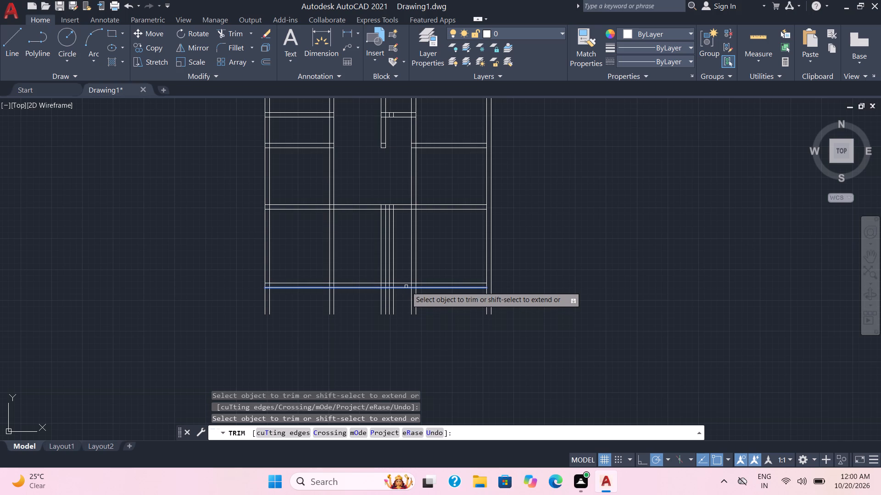
{"action": "left_click", "coordinate": [406, 286], "text": "shift"}
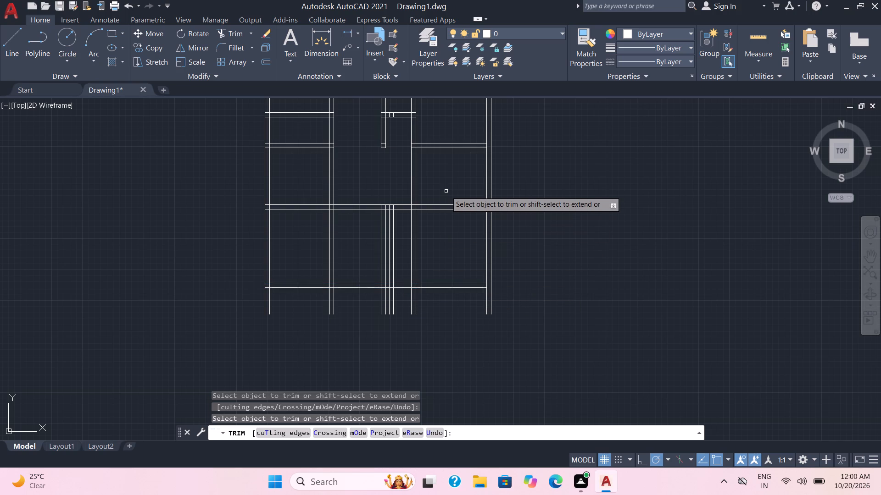
Trim the left-hand wall of the closely spaced interior pair between the fifth and sixth horizontal walls.
{"action": "left_click", "coordinate": [385, 242]}
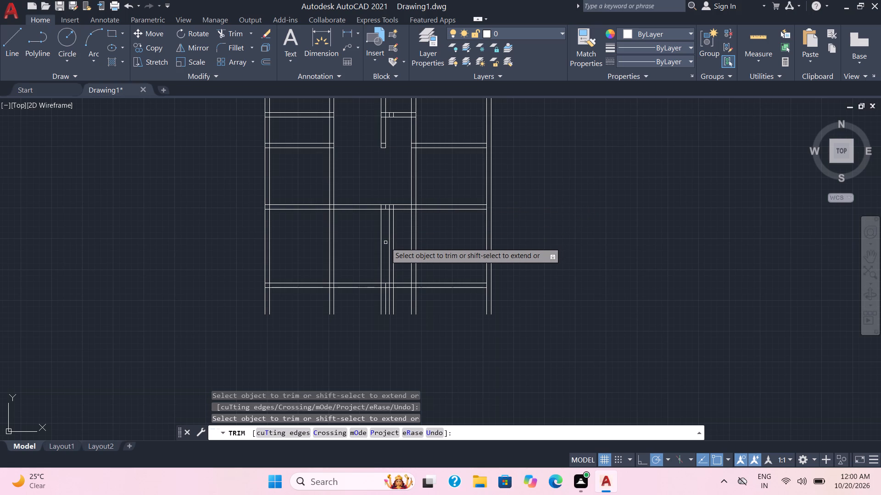
{"action": "left_click", "coordinate": [380, 243]}
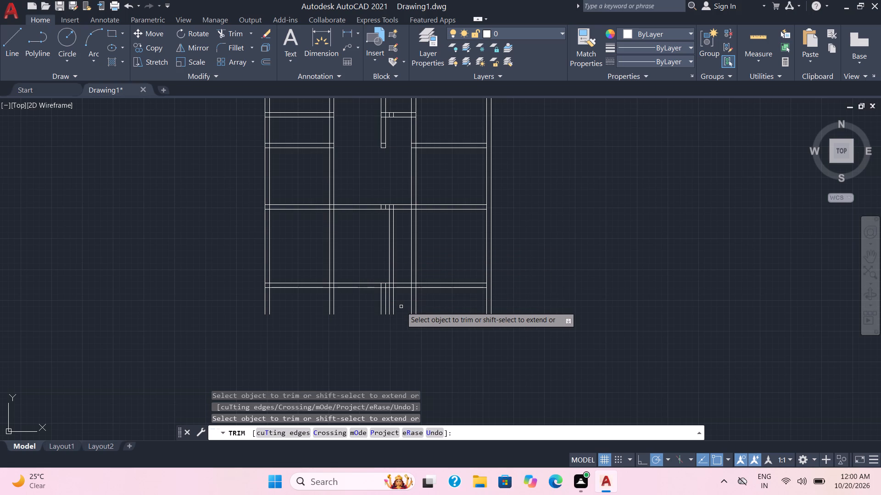
Trim the closely spaced interior pair and the second vertical wall below the sixth horizontal wall.
{"action": "left_click_drag", "start_coordinate": [402, 306], "coordinate": [383, 302]}
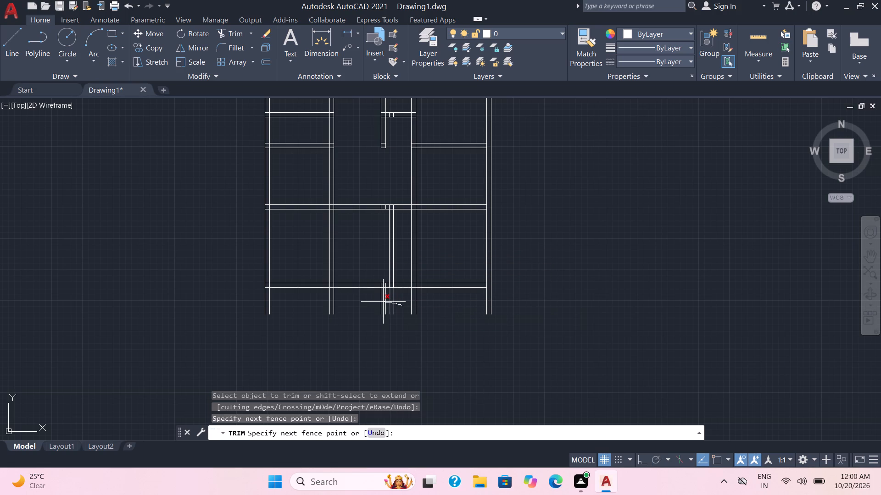
{"action": "left_click_drag", "start_coordinate": [383, 302], "coordinate": [332, 298]}
{"action": "left_click_drag", "start_coordinate": [332, 298], "coordinate": [307, 299]}
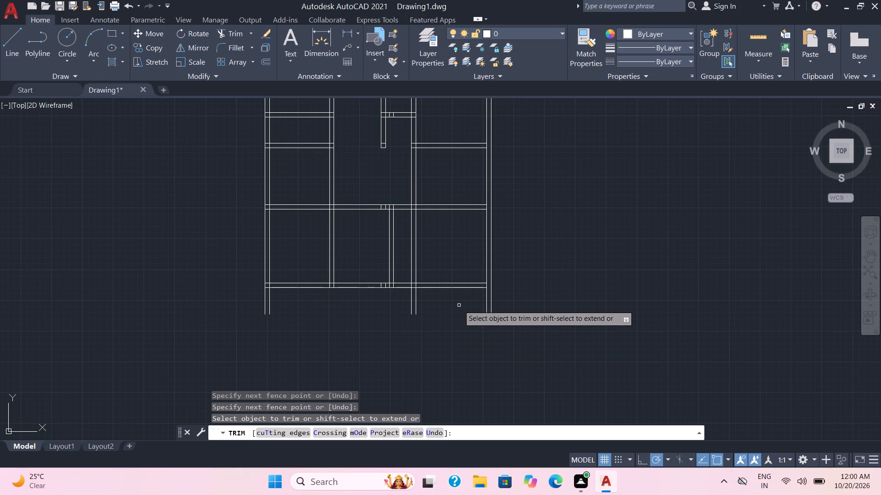
Extend both lines of the sixth horizontal wall to the outer line of the far-right vertical wall.
{"action": "left_click", "coordinate": [455, 282], "text": "shift"}
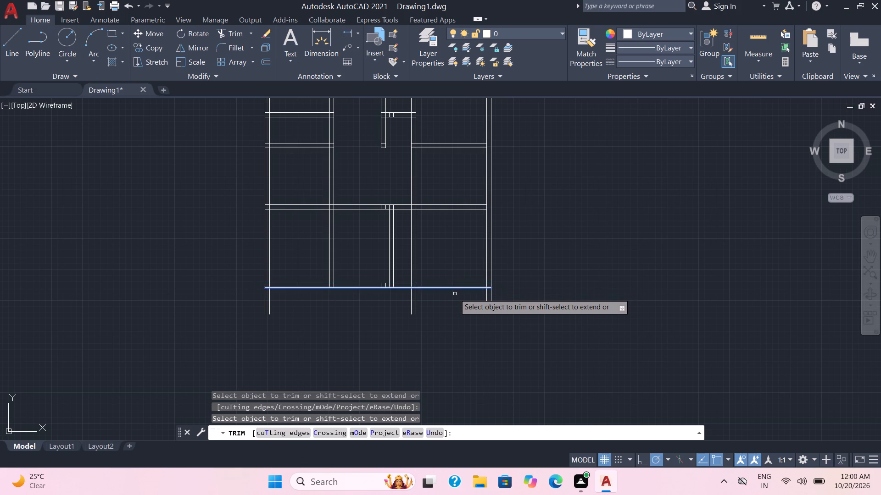
{"action": "left_click", "coordinate": [459, 289], "text": "shift"}
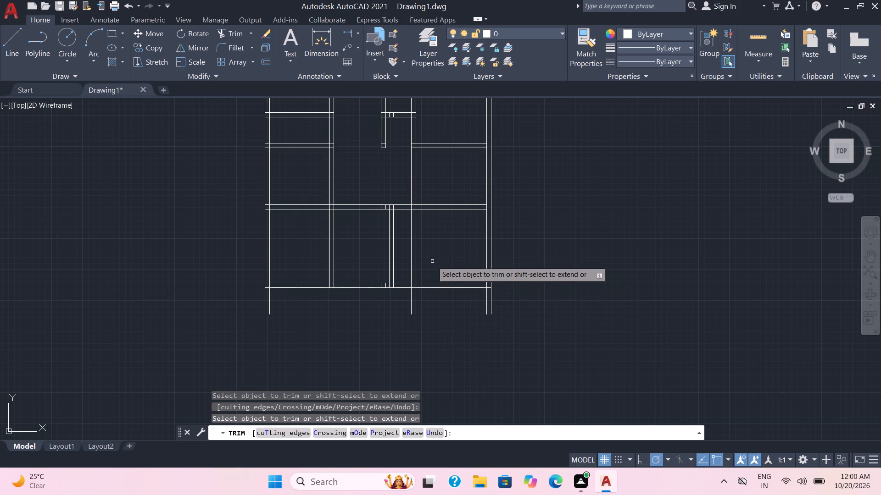
Trim both lines of the fourth horizontal wall between the far-left wall and the second vertical wall.
{"action": "middle_click_drag", "start_coordinate": [432, 261], "coordinate": [466, 344]}
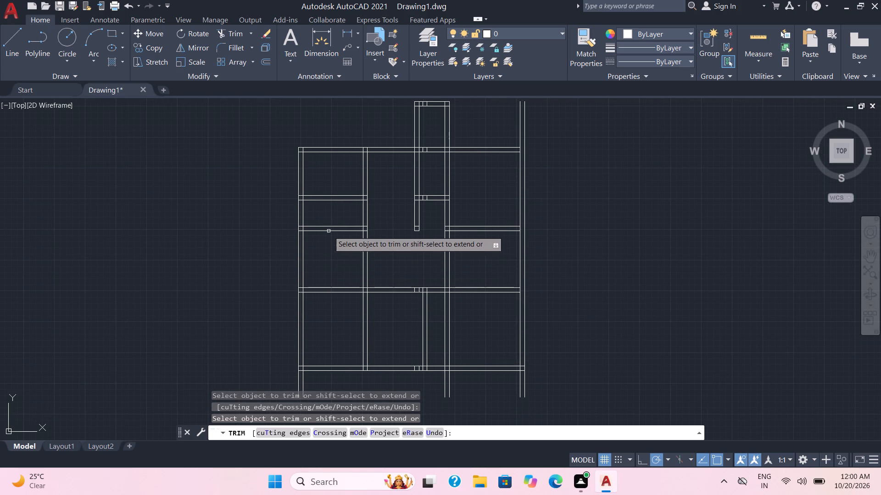
{"action": "left_click_drag", "start_coordinate": [329, 216], "coordinate": [329, 237]}
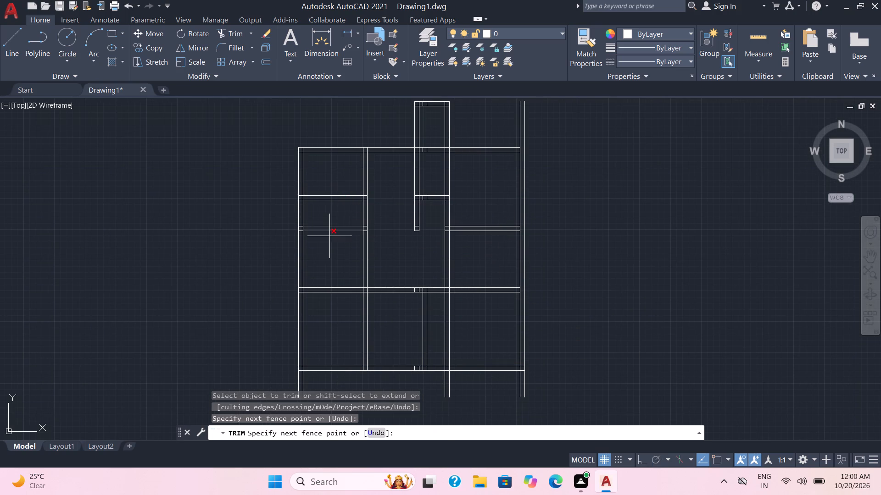
{"action": "left_click_drag", "start_coordinate": [329, 237], "coordinate": [329, 256]}
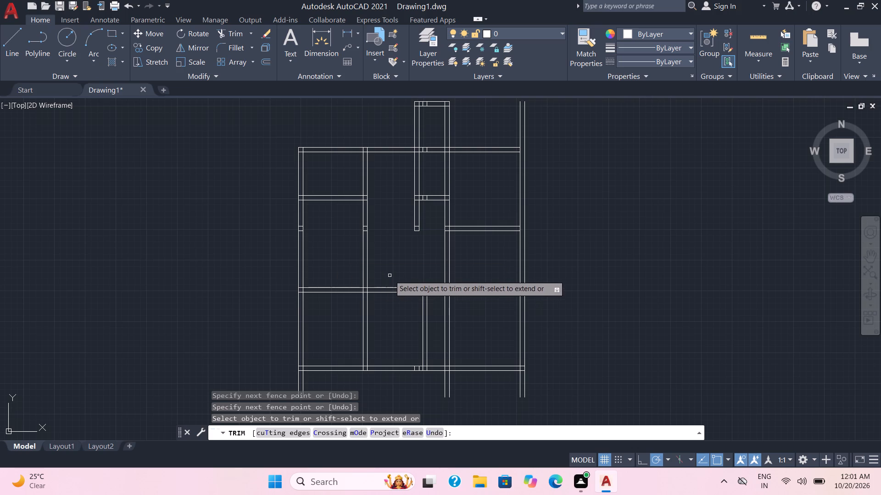
{"action": "key", "text": "Escape"}
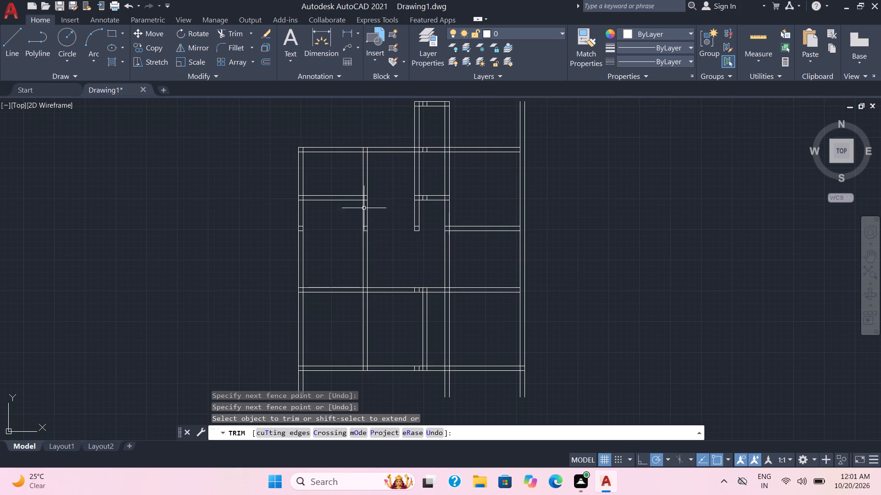
Offset the fifth horizontal wall's upper line 4'10" upward, and offset the new line another 9" upward to form a wall.
{"action": "key", "text": "o"}
{"action": "key", "text": "Return"}
{"action": "key", "text": "4"}
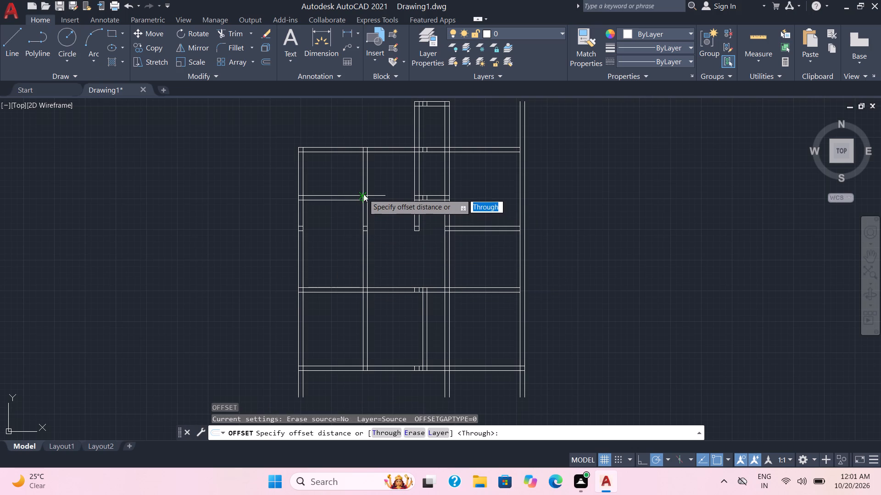
{"action": "key", "text": "apostrophe"}
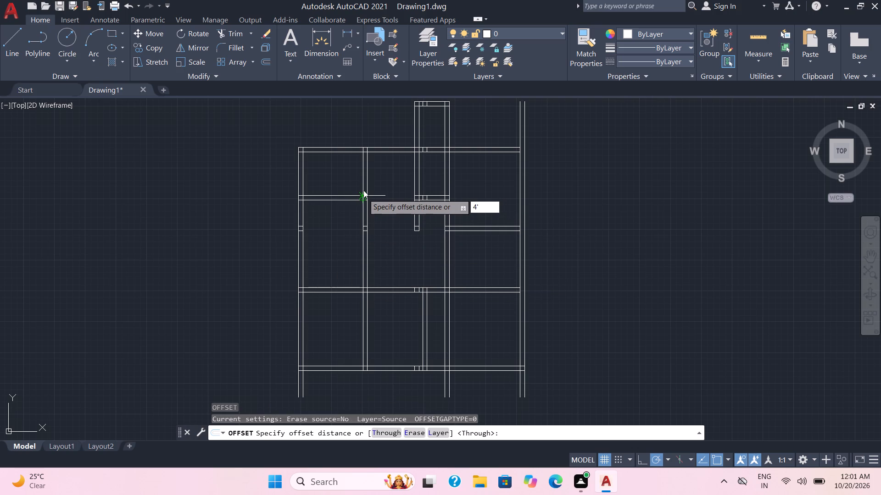
{"action": "key", "text": "1"}
{"action": "key", "text": "0"}
{"action": "key", "text": "Return"}
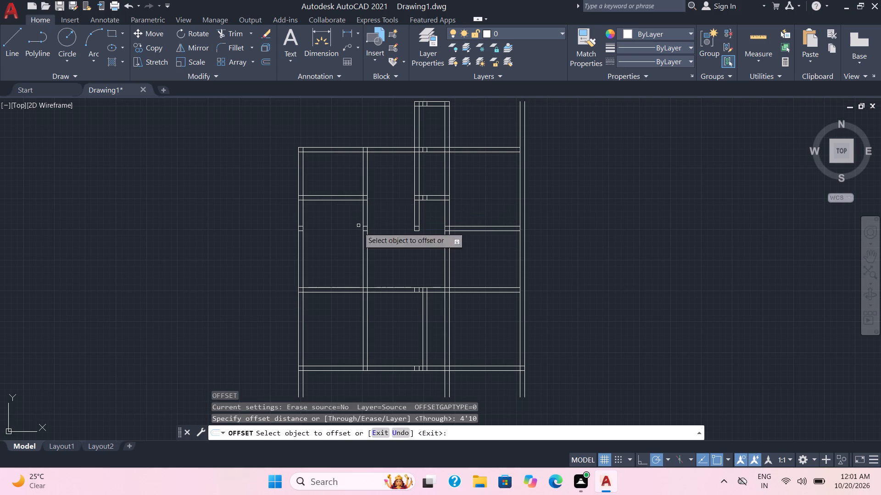
{"action": "left_click", "coordinate": [337, 287]}
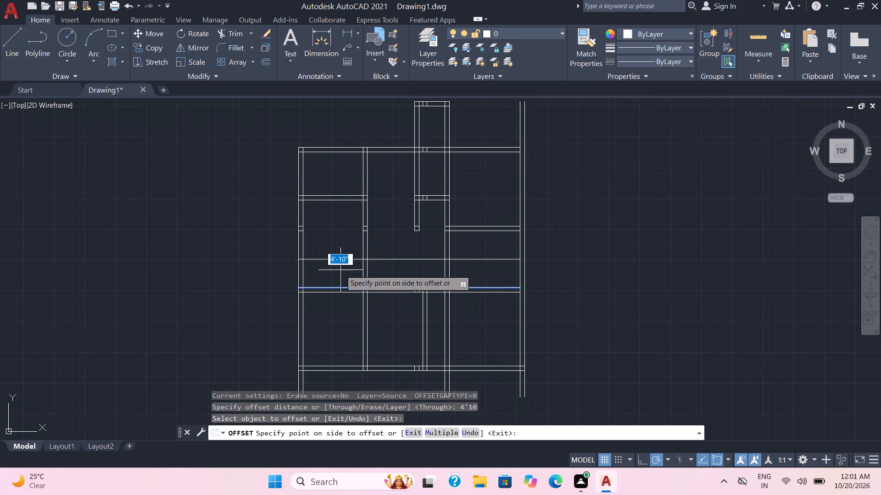
{"action": "left_click", "coordinate": [340, 269]}
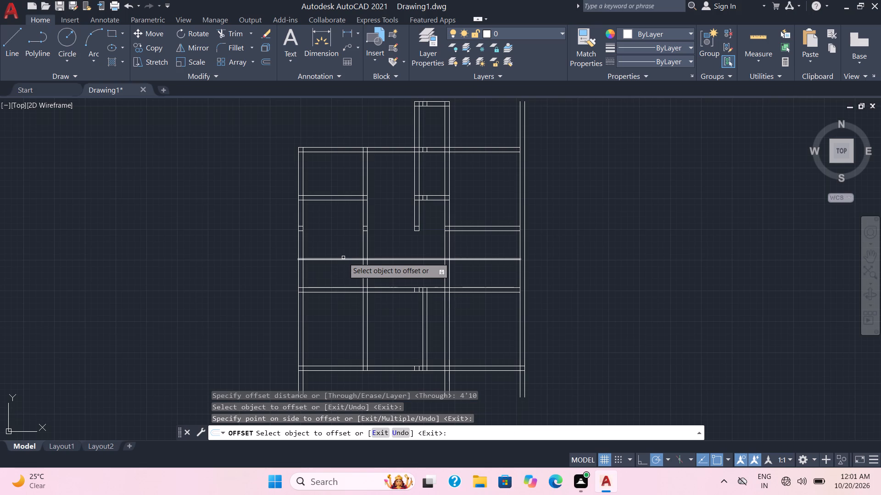
{"action": "left_click", "coordinate": [343, 258]}
{"action": "left_click", "coordinate": [342, 259]}
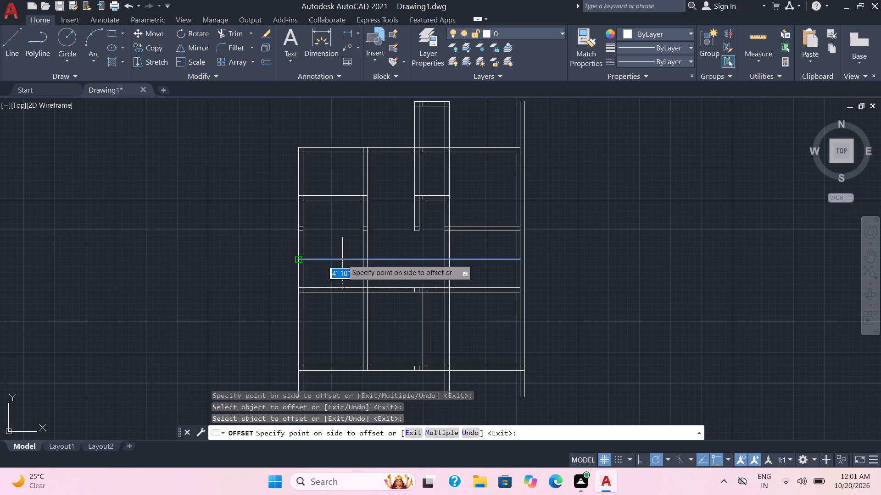
{"action": "key", "text": "9"}
{"action": "key", "text": "Return"}
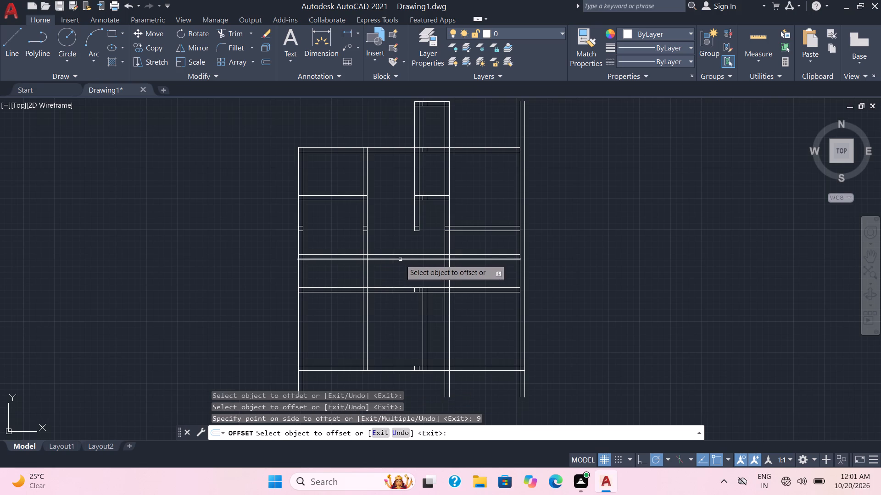
{"action": "key", "text": "Escape"}
Trim the new horizontal wall above the fifth one from the second vertical wall to the far-right wall, keeping only its left portion.
{"action": "type", "text": "tr"}
{"action": "key", "text": "Return"}
{"action": "left_click_drag", "start_coordinate": [400, 257], "coordinate": [399, 257]}
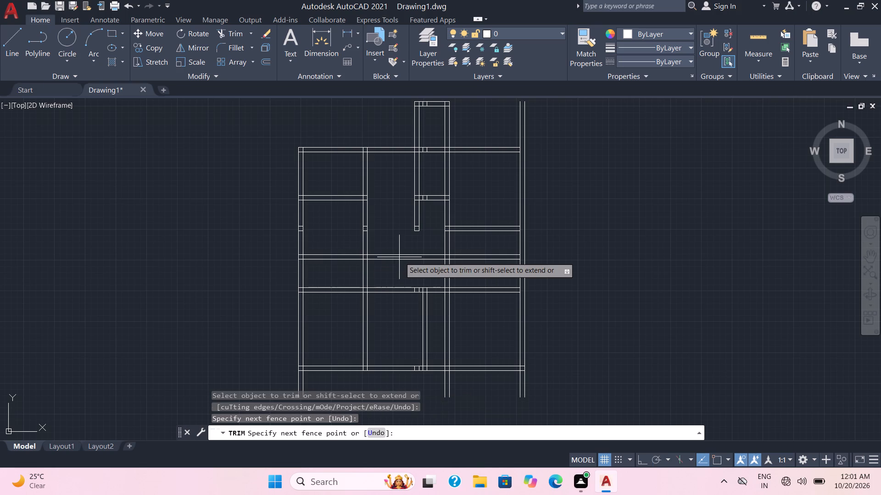
{"action": "left_click_drag", "start_coordinate": [399, 257], "coordinate": [399, 269]}
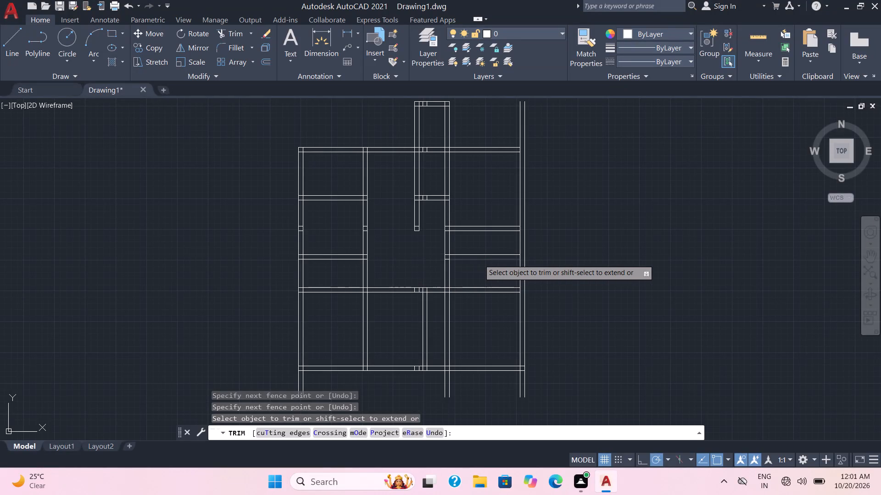
{"action": "left_click", "coordinate": [479, 259]}
{"action": "left_click", "coordinate": [479, 254]}
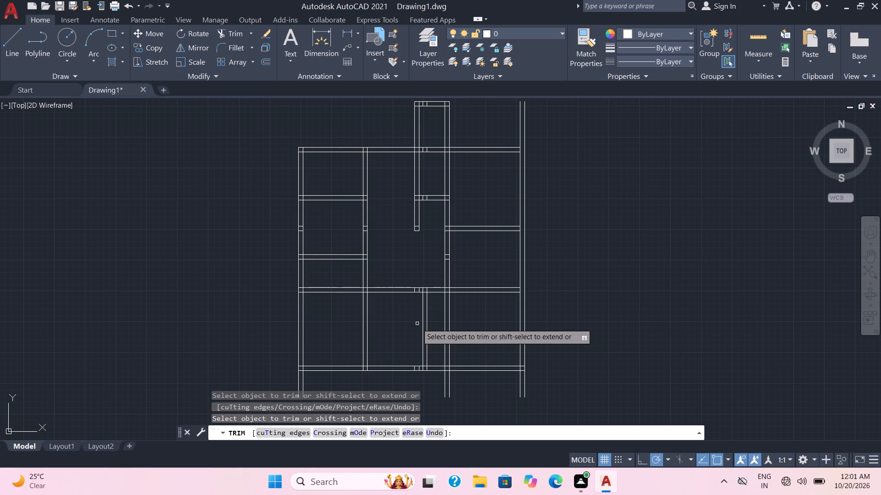
Trim the closely spaced interior pair of lines between the fifth and sixth horizontal walls.
{"action": "left_click_drag", "start_coordinate": [430, 320], "coordinate": [417, 320]}
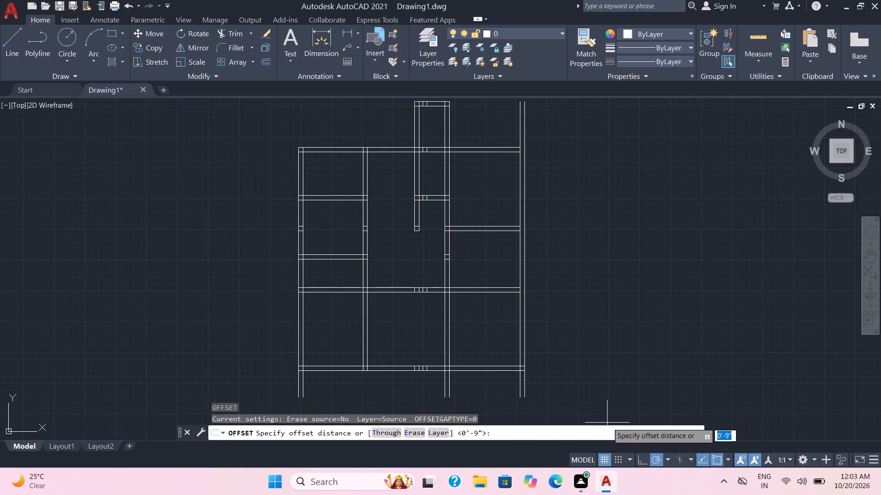
Offset the fifth horizontal wall's lower line 9'4" downward, and offset the new line another 9" downward to form a wall.
{"action": "type", "text": "9'"}
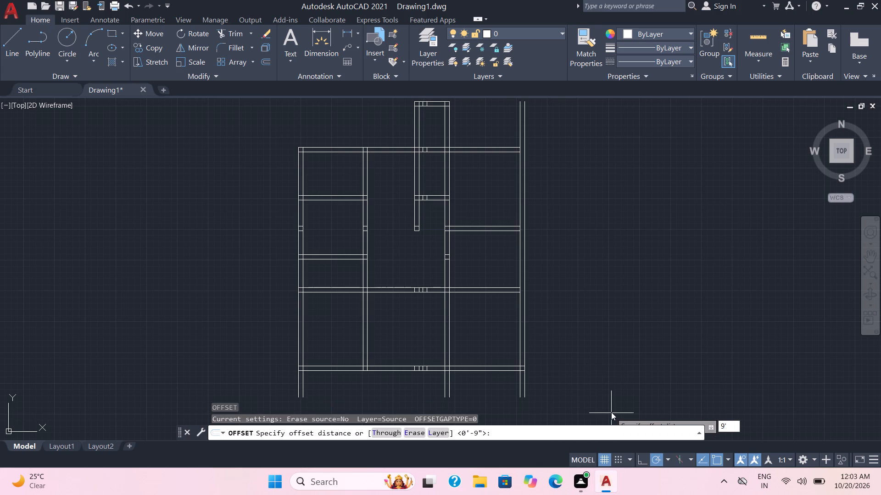
{"action": "key", "text": "4"}
{"action": "key", "text": "Return"}
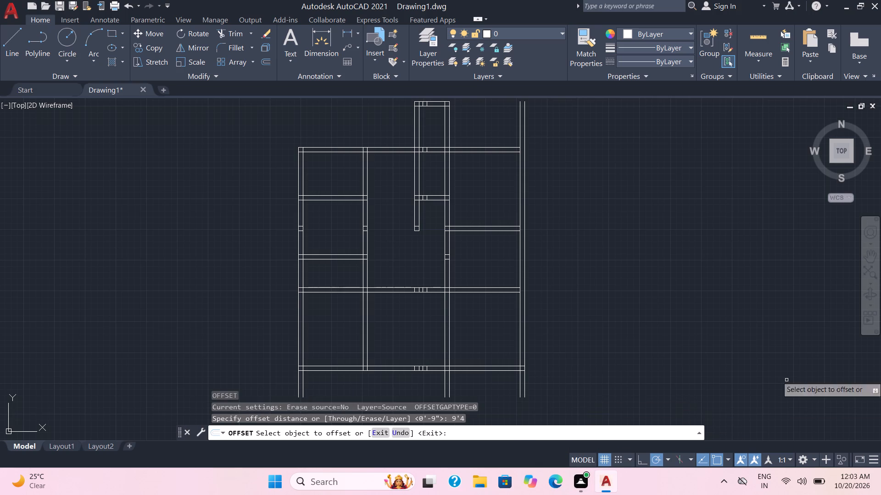
{"action": "left_click", "coordinate": [406, 293]}
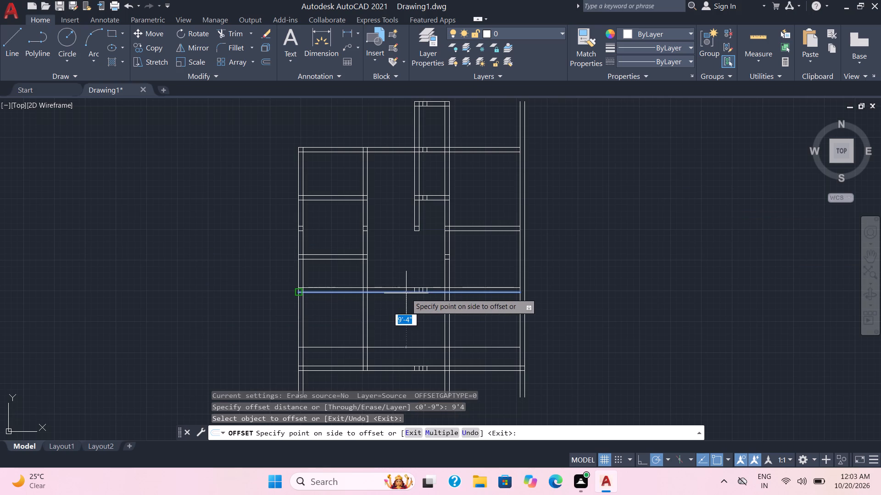
{"action": "left_click", "coordinate": [411, 325]}
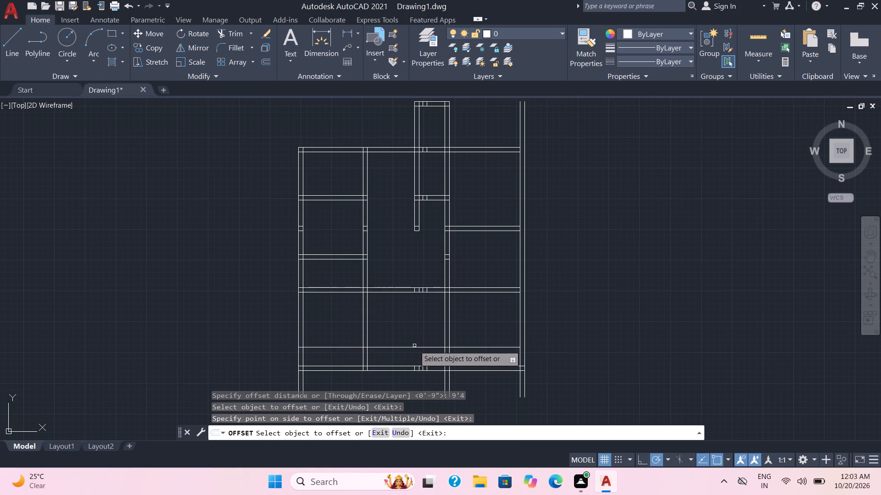
{"action": "left_click", "coordinate": [415, 346]}
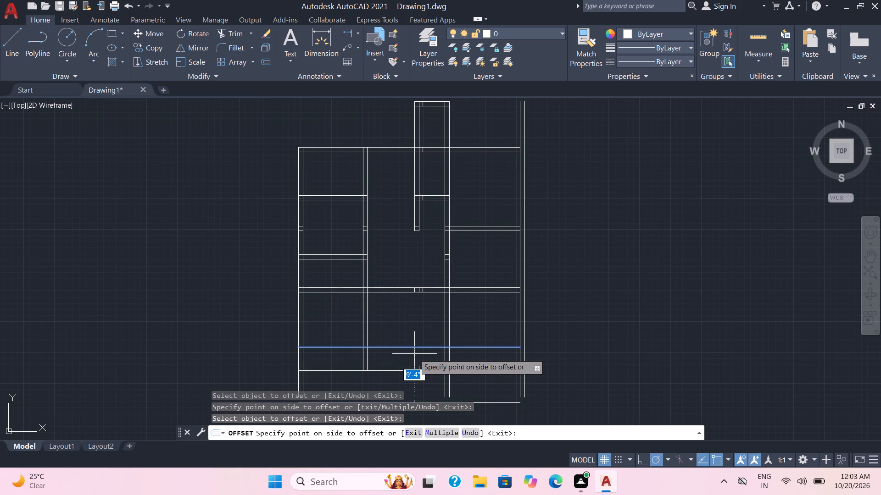
{"action": "key", "text": "9"}
{"action": "key", "text": "Return"}
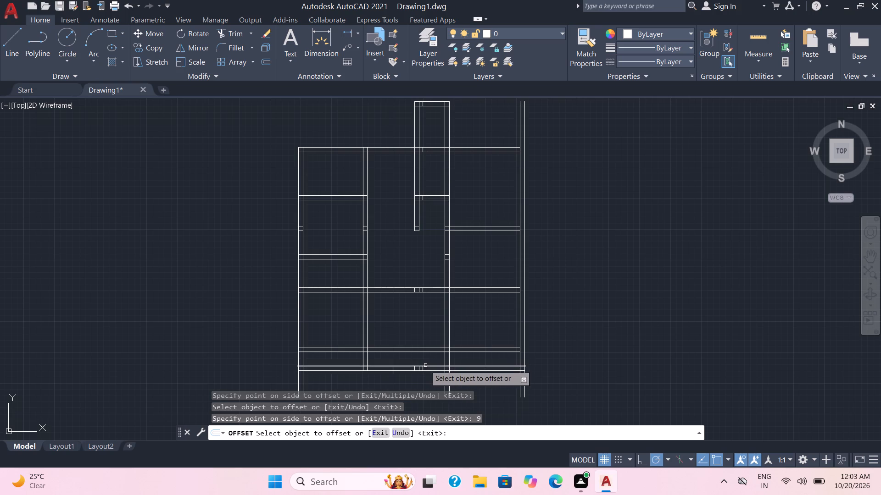
{"action": "key", "text": "Escape"}
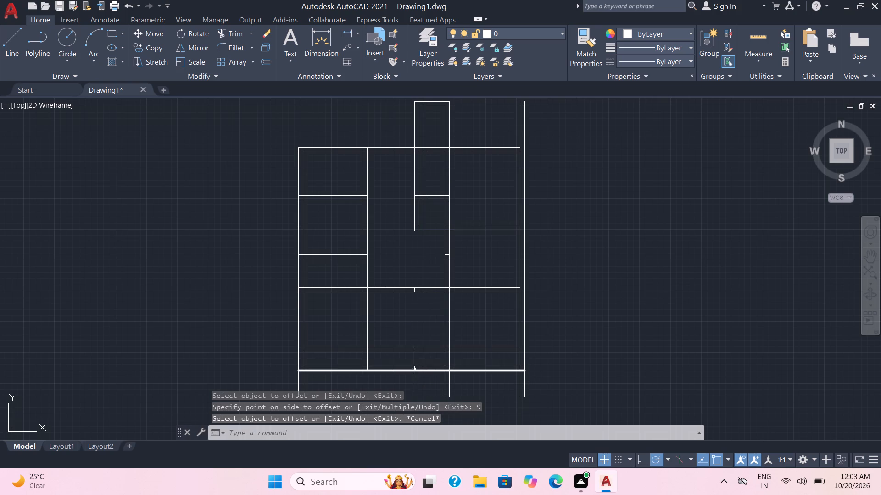
Trim the sixth horizontal wall between the far-left and third vertical walls, including its stubs and the second vertical wall's end below the new wall.
{"action": "type", "text": "tr"}
{"action": "key", "text": "Return"}
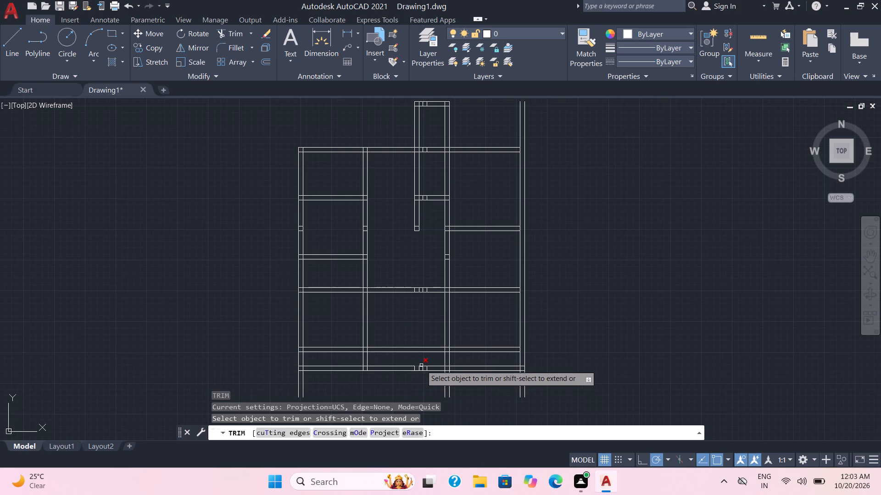
{"action": "left_click", "coordinate": [421, 365]}
{"action": "left_click_drag", "start_coordinate": [437, 363], "coordinate": [436, 366]}
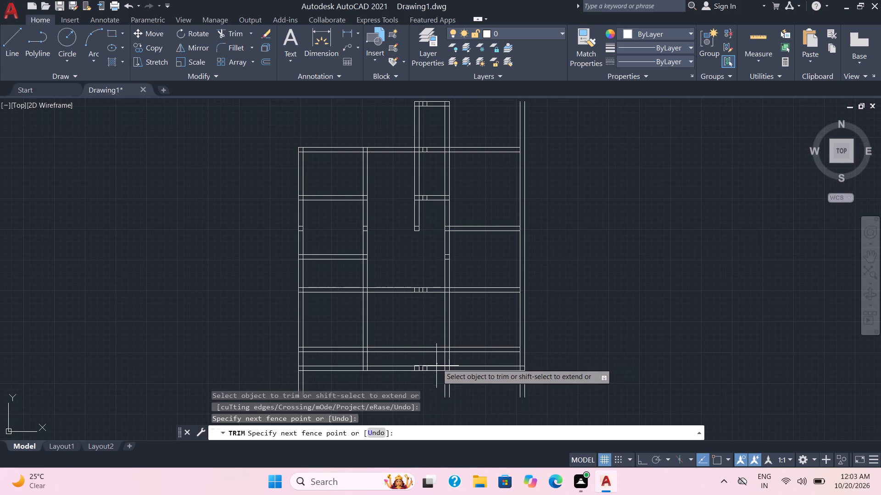
{"action": "left_click_drag", "start_coordinate": [436, 366], "coordinate": [365, 359]}
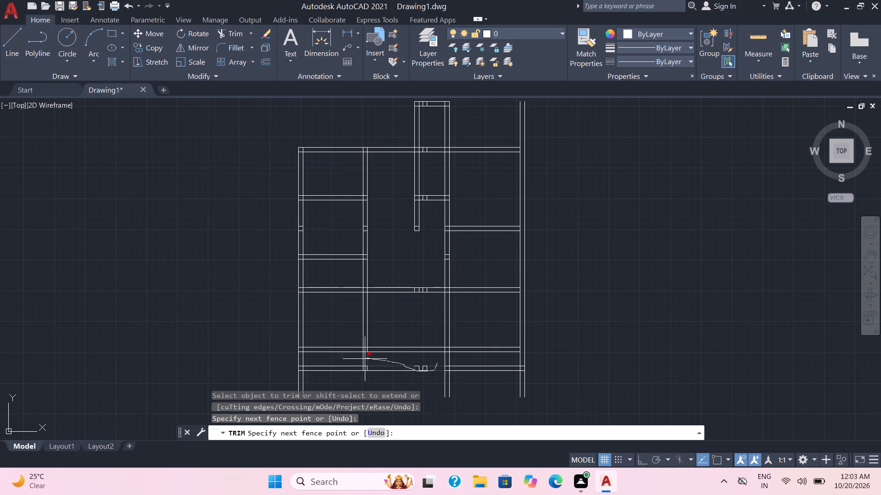
{"action": "left_click_drag", "start_coordinate": [365, 359], "coordinate": [362, 370]}
{"action": "left_click_drag", "start_coordinate": [362, 370], "coordinate": [426, 367]}
{"action": "left_click_drag", "start_coordinate": [426, 367], "coordinate": [411, 368]}
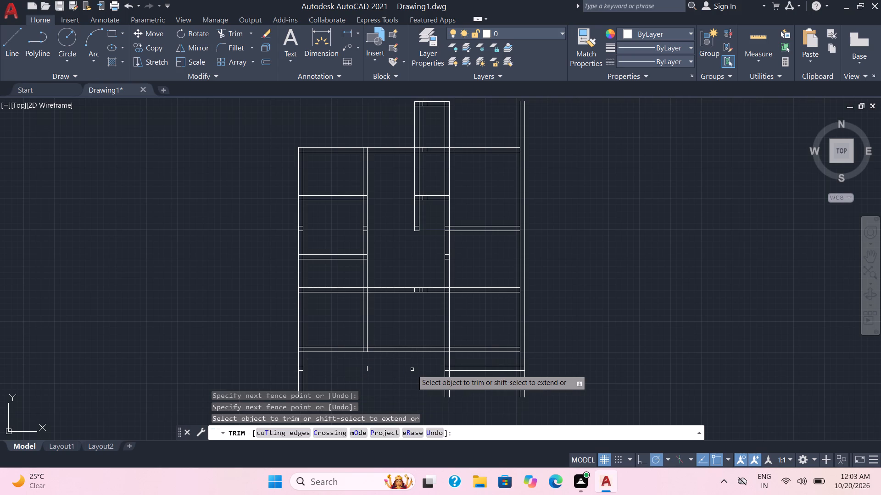
{"action": "left_click", "coordinate": [366, 368]}
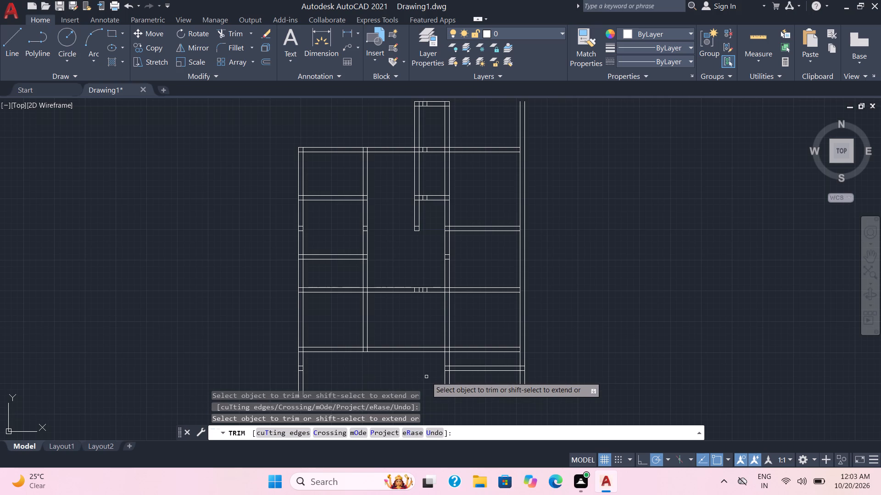
Trim both lines of the new horizontal wall between the third vertical wall and the far-right wall.
{"action": "left_click", "coordinate": [473, 352]}
{"action": "left_click", "coordinate": [473, 347]}
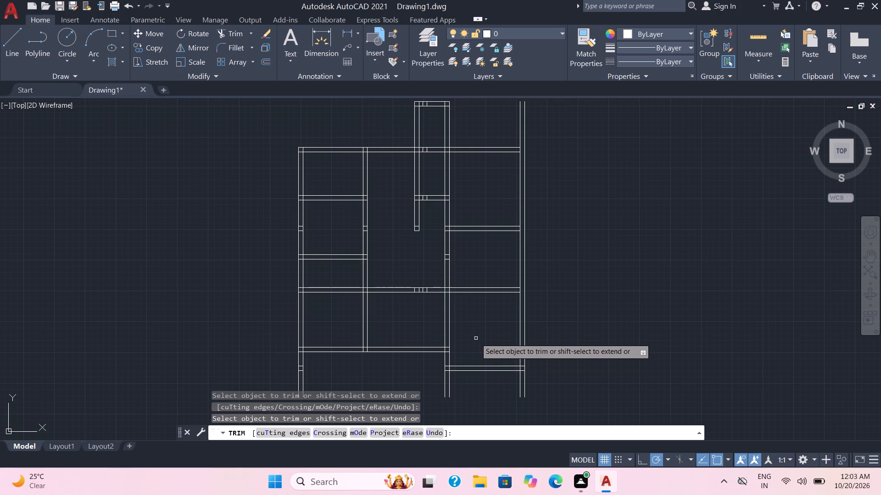
{"action": "key", "text": "Escape"}
Offset the third vertical wall's right line 8' to the right, and offset the new line another 9" to form a wall.
{"action": "key", "text": "o"}
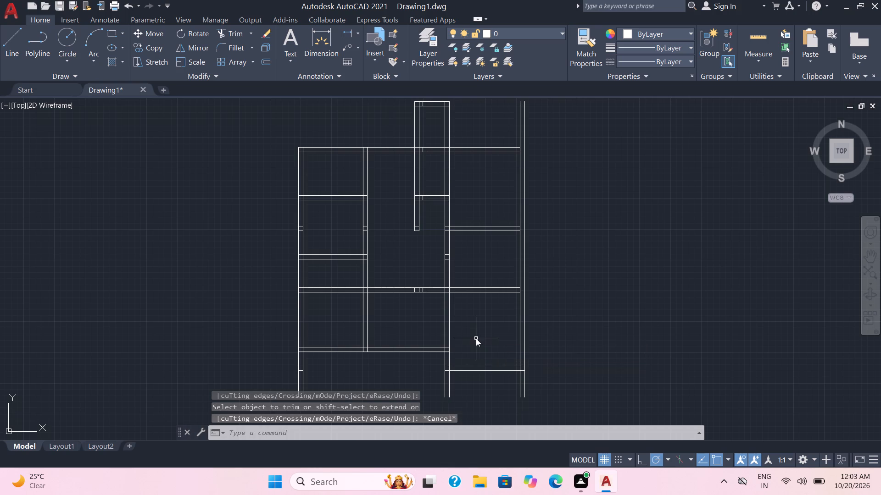
{"action": "key", "text": "Return"}
{"action": "type", "text": "8'"}
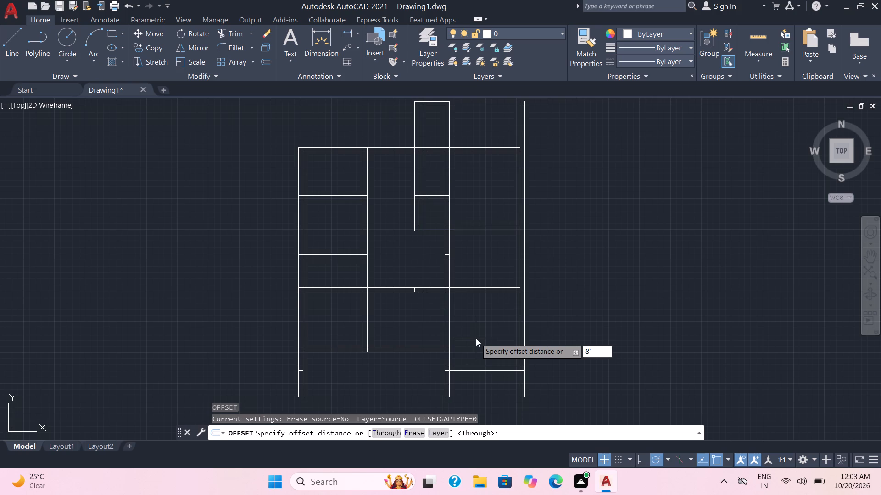
{"action": "key", "text": "Return"}
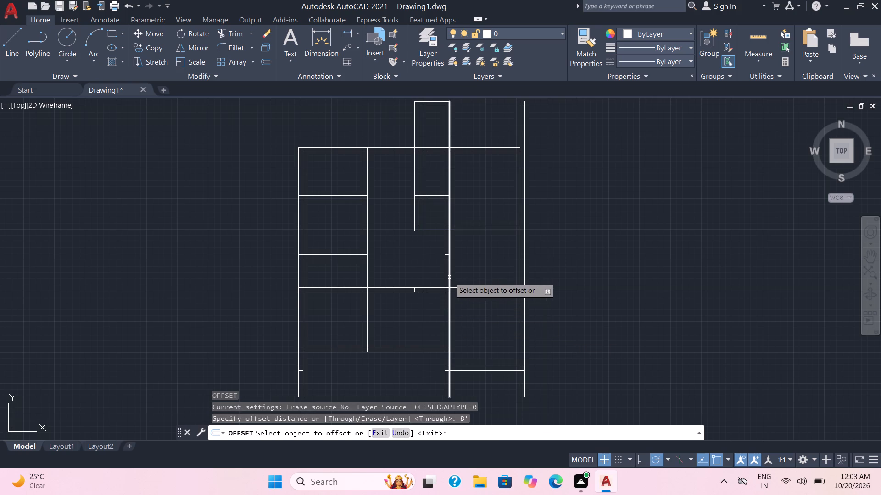
{"action": "left_click", "coordinate": [449, 277]}
{"action": "left_click", "coordinate": [477, 271]}
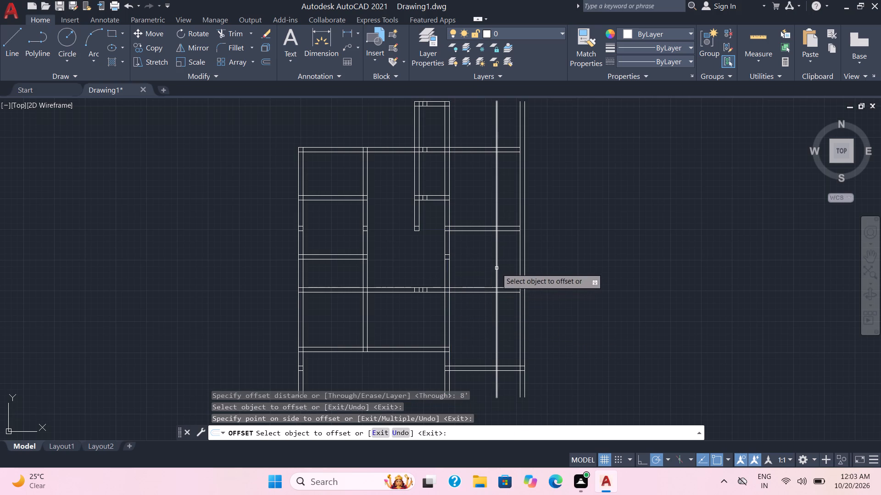
{"action": "left_click", "coordinate": [496, 270]}
{"action": "key", "text": "9"}
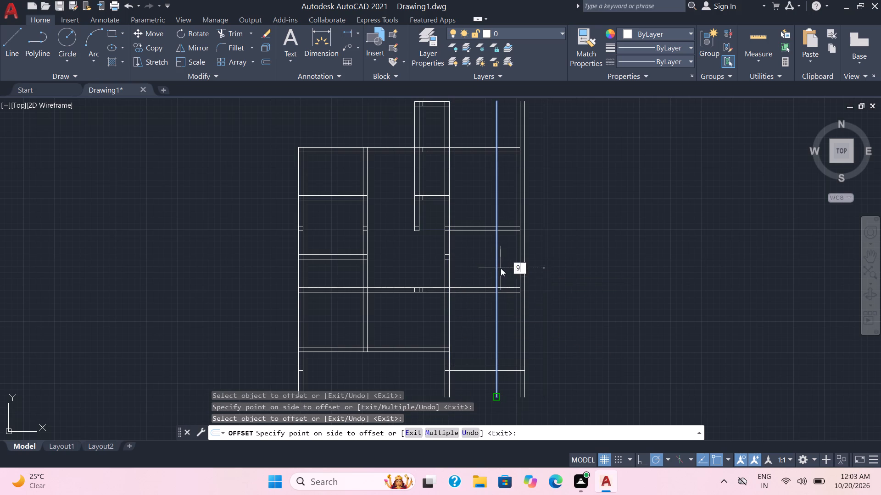
{"action": "key", "text": "Return"}
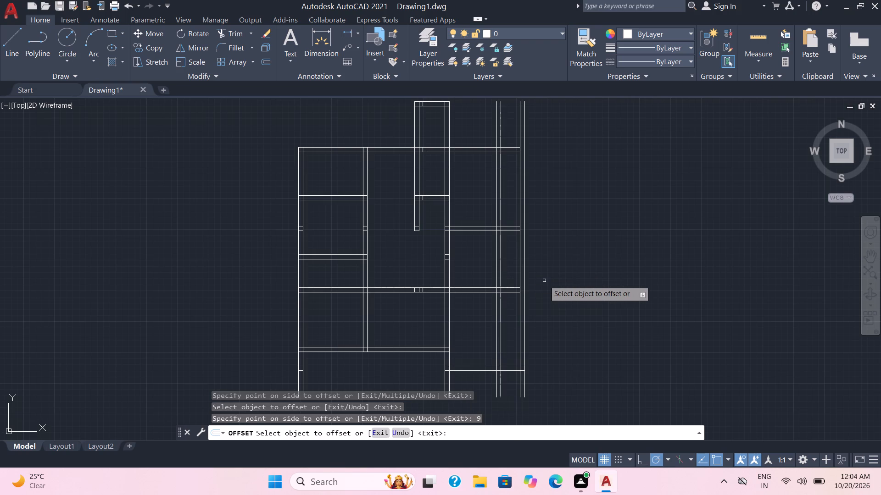
{"action": "key", "text": "Escape"}
Trim both lines of the new vertical wall between the fifth and sixth horizontal walls.
{"action": "type", "text": "tr"}
{"action": "key", "text": "Return"}
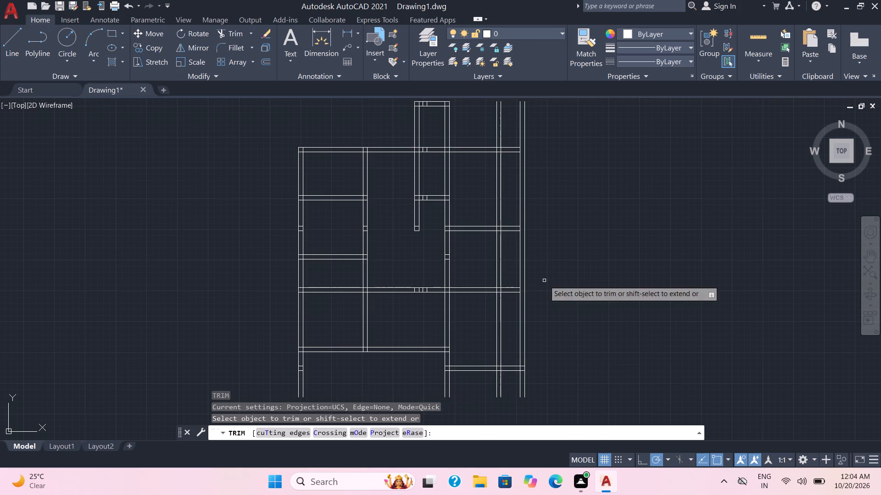
{"action": "left_click_drag", "start_coordinate": [510, 344], "coordinate": [491, 346]}
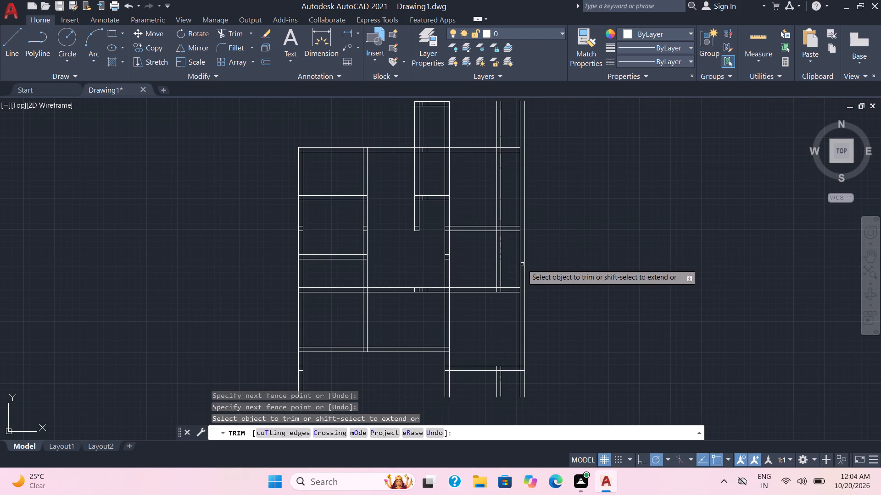
Extend the third and fifth horizontal walls' lines to the far-right wall's outer line, and trim the far-right wall between them.
{"action": "left_click", "coordinate": [507, 232], "text": "shift"}
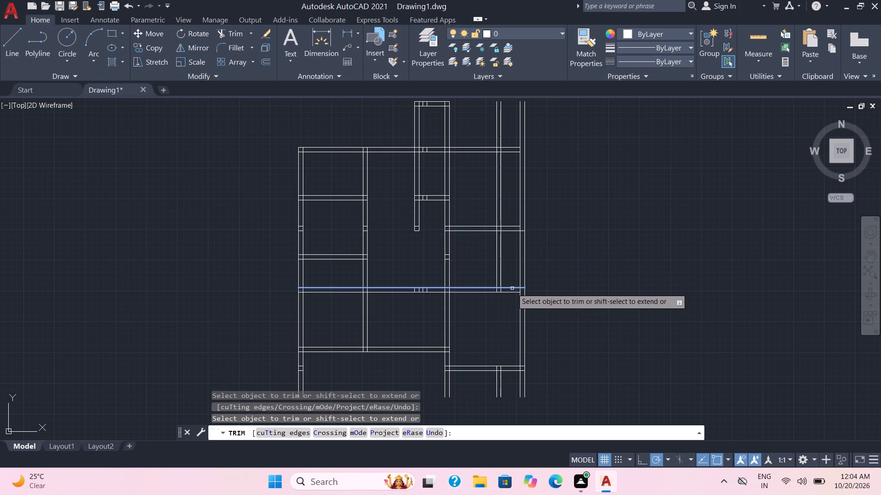
{"action": "left_click", "coordinate": [512, 288], "text": "shift"}
{"action": "left_click", "coordinate": [513, 294], "text": "shift"}
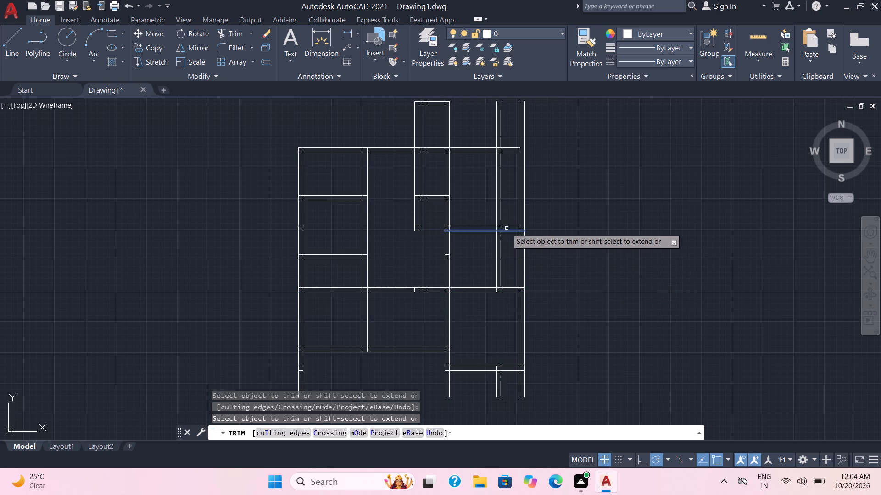
{"action": "left_click", "coordinate": [508, 226], "text": "shift"}
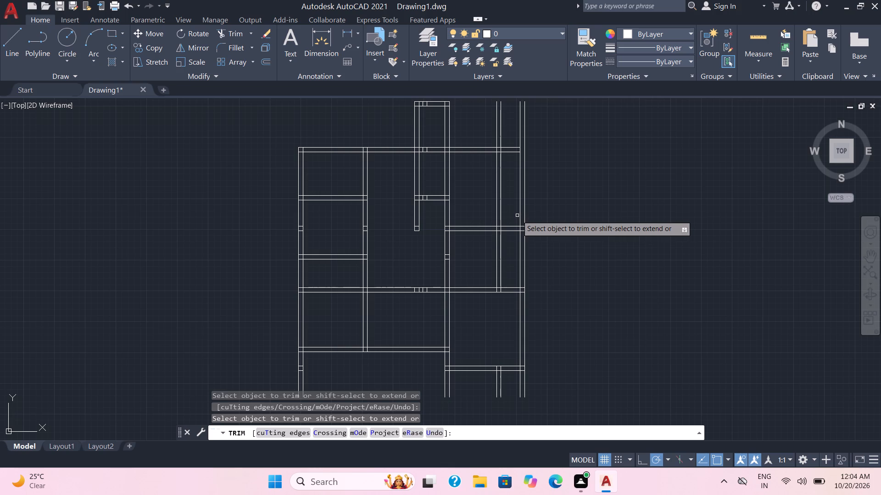
{"action": "left_click_drag", "start_coordinate": [536, 259], "coordinate": [516, 259]}
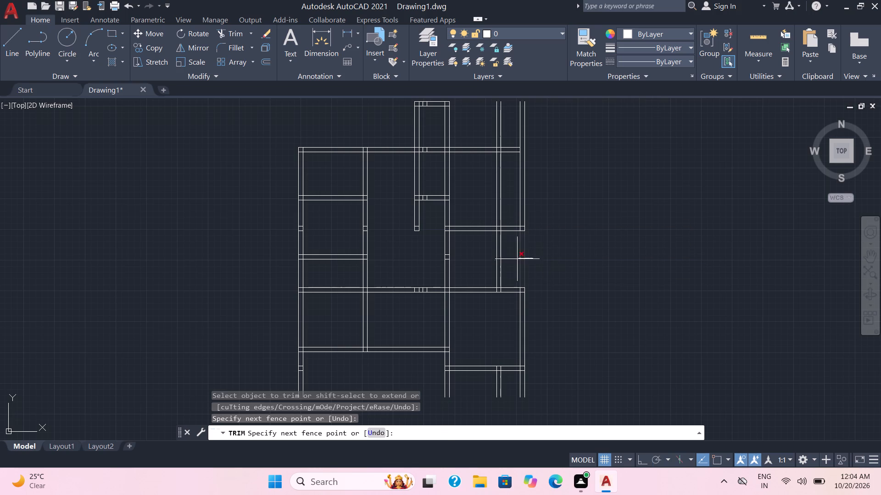
{"action": "left_click_drag", "start_coordinate": [516, 259], "coordinate": [515, 260]}
Trim the new vertical wall between the first and third horizontal walls, and above the first horizontal wall.
{"action": "left_click_drag", "start_coordinate": [480, 199], "coordinate": [481, 199]}
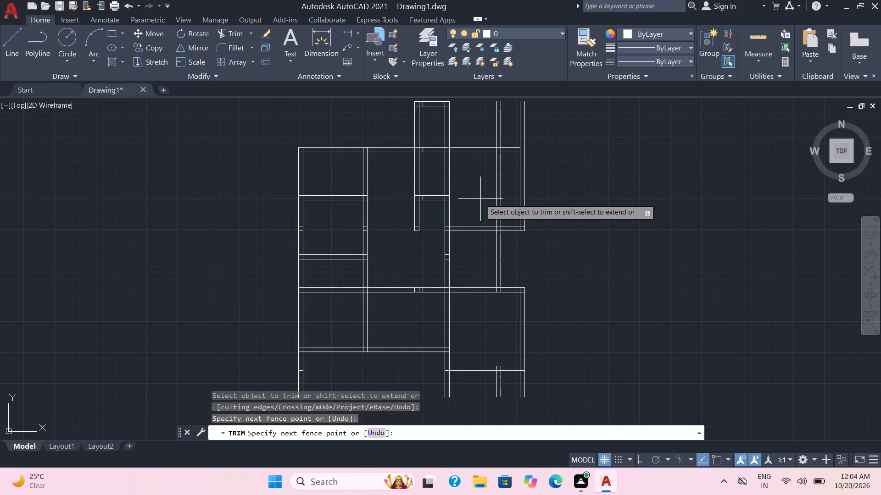
{"action": "left_click_drag", "start_coordinate": [481, 199], "coordinate": [511, 193]}
{"action": "left_click_drag", "start_coordinate": [476, 126], "coordinate": [504, 124]}
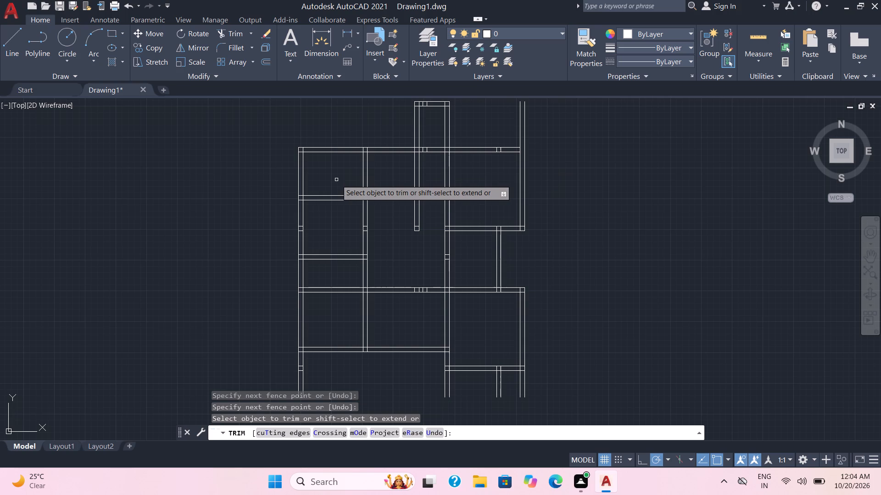
Trim both lines of the second horizontal wall between the far-left and second vertical walls.
{"action": "left_click_drag", "start_coordinate": [336, 180], "coordinate": [339, 214]}
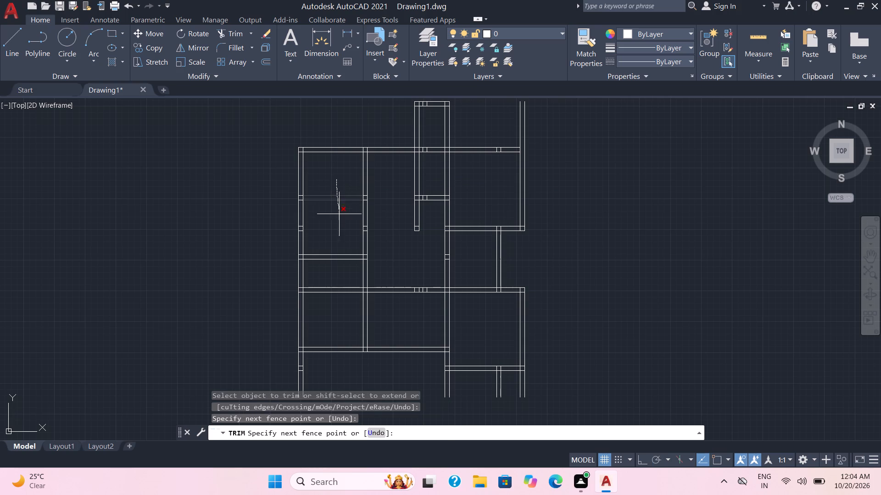
{"action": "left_click_drag", "start_coordinate": [339, 214], "coordinate": [339, 216]}
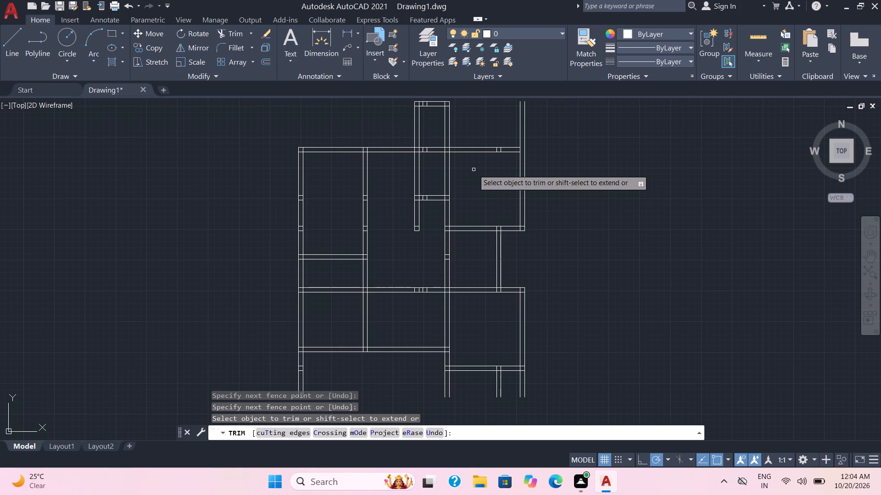
{"action": "key", "text": "Escape"}
Offset the first horizontal wall's upper line 3' upward.
{"action": "key", "text": "o"}
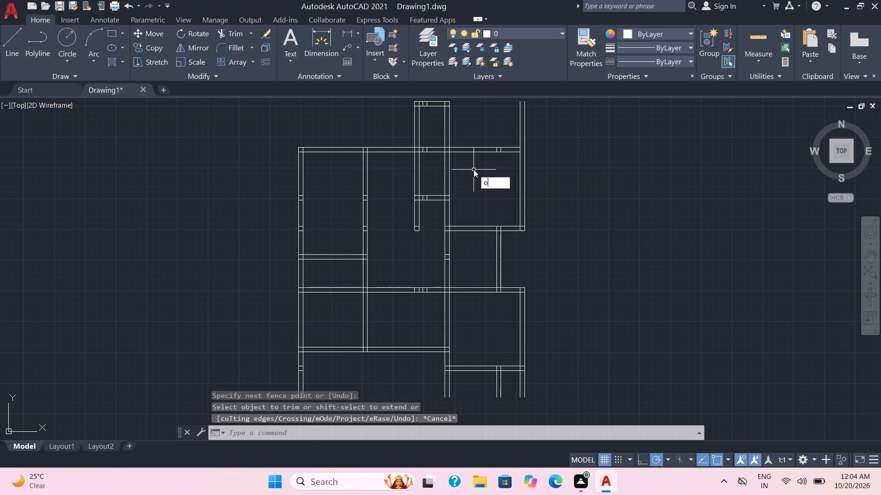
{"action": "key", "text": "Return"}
{"action": "type", "text": "3'"}
{"action": "key", "text": "Return"}
{"action": "left_click", "coordinate": [474, 147]}
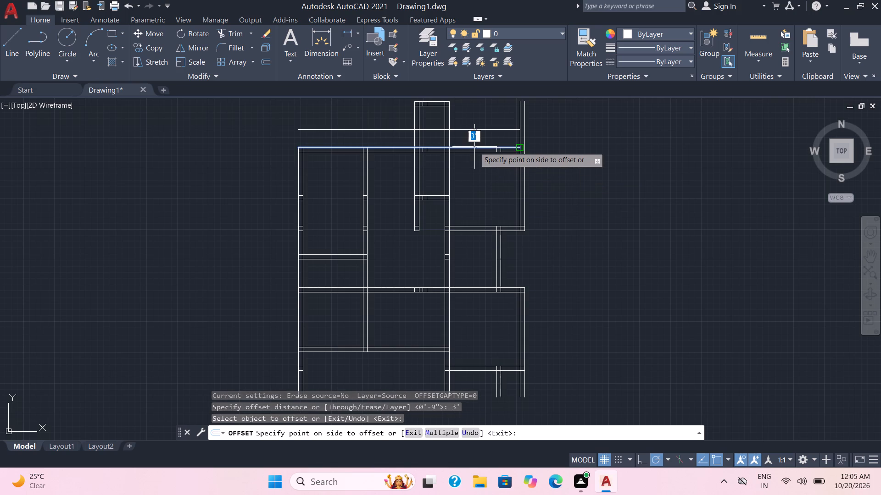
{"action": "left_click", "coordinate": [472, 135]}
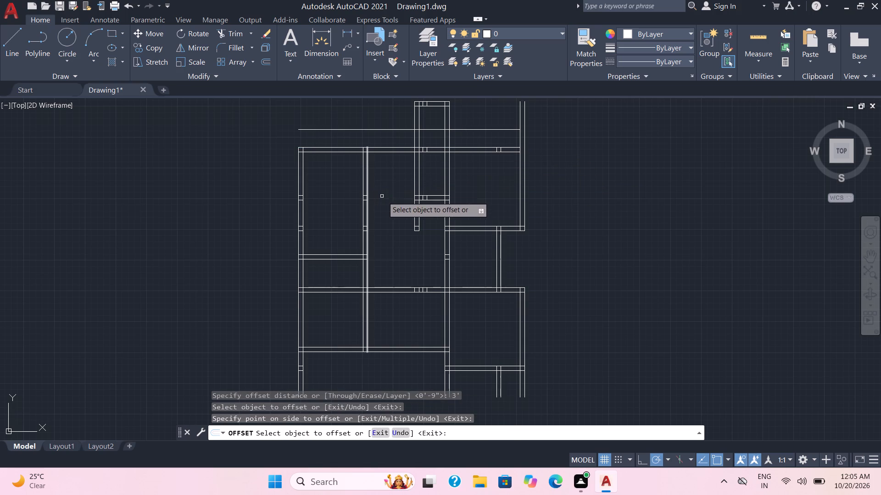
Offset the lower line of the lowest horizontal wall 3' downward.
{"action": "middle_click_drag", "start_coordinate": [491, 328], "coordinate": [467, 227]}
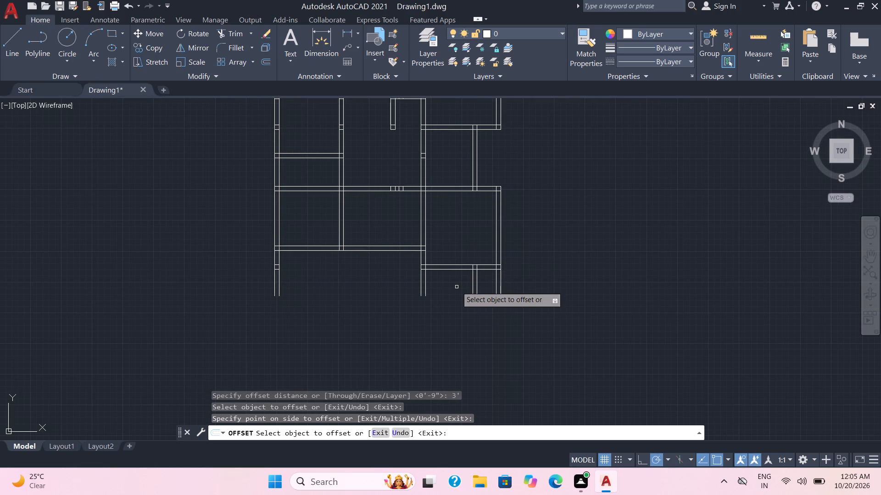
{"action": "left_click", "coordinate": [453, 269]}
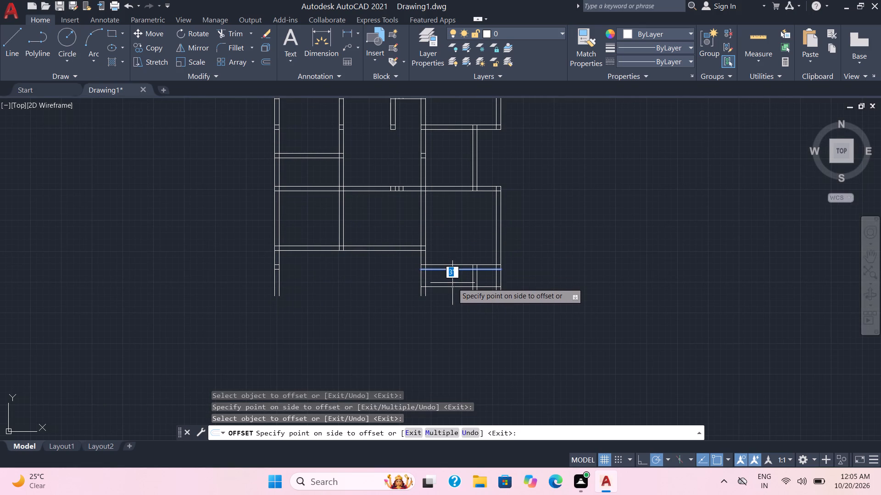
{"action": "left_click", "coordinate": [452, 283]}
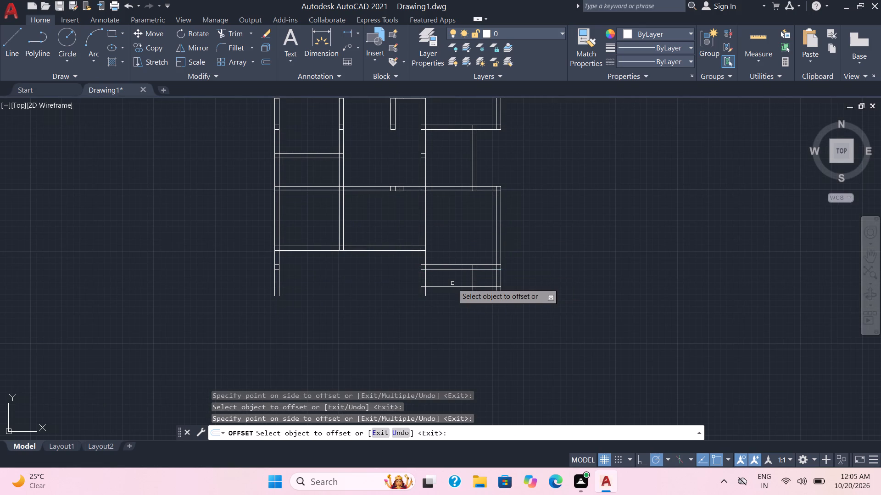
{"action": "middle_click_drag", "start_coordinate": [456, 235], "coordinate": [457, 245]}
{"action": "scroll", "coordinate": [456, 236], "scroll_direction": "down", "scroll_amount": 1}
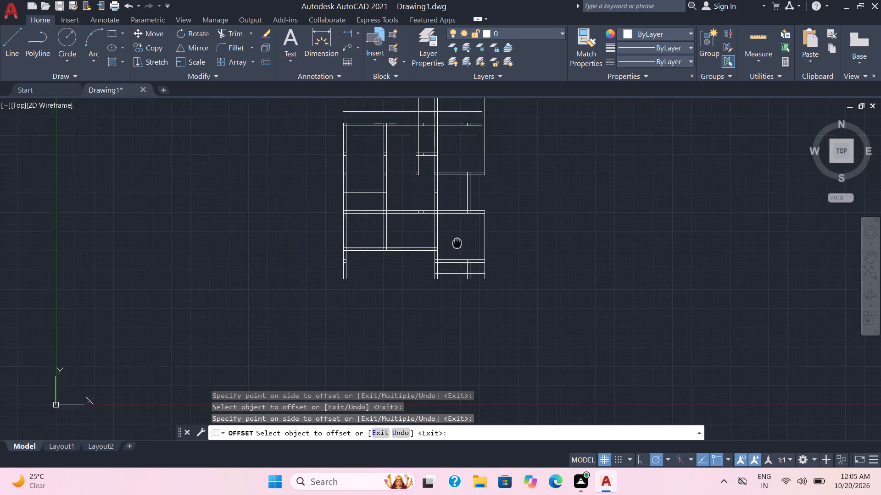
{"action": "middle_click_drag", "start_coordinate": [457, 245], "coordinate": [484, 308]}
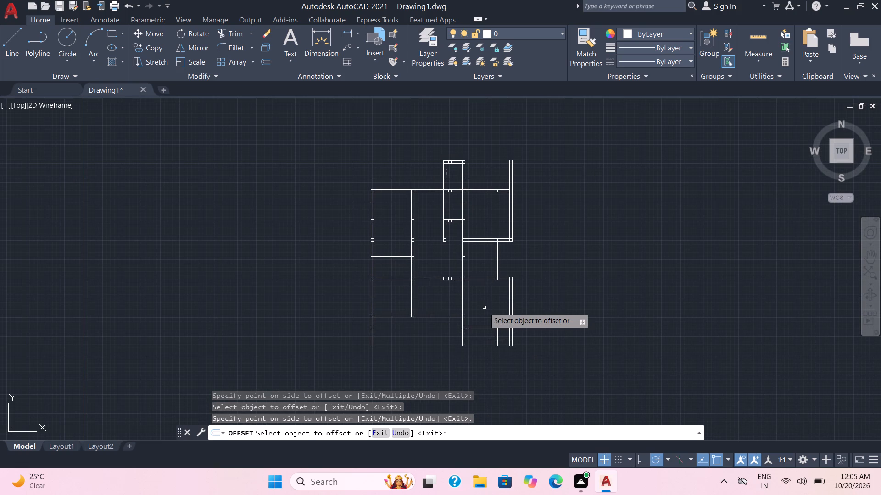
{"action": "key", "text": "Escape"}
Extend the far-left outer line and second vertical wall to the upper 3' offset line, and that line to the far-right outer line.
{"action": "type", "text": "tr"}
{"action": "key", "text": "Return"}
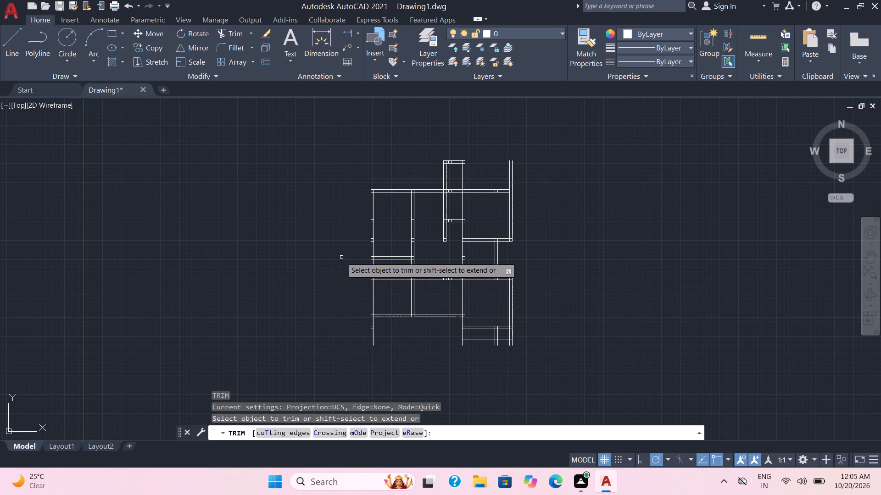
{"action": "left_click", "coordinate": [370, 200], "text": "shift"}
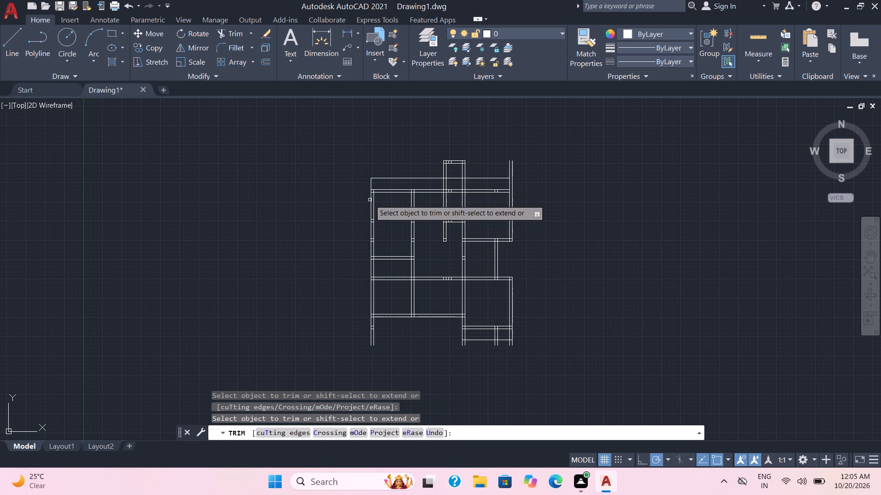
{"action": "left_click", "coordinate": [413, 203], "text": "shift"}
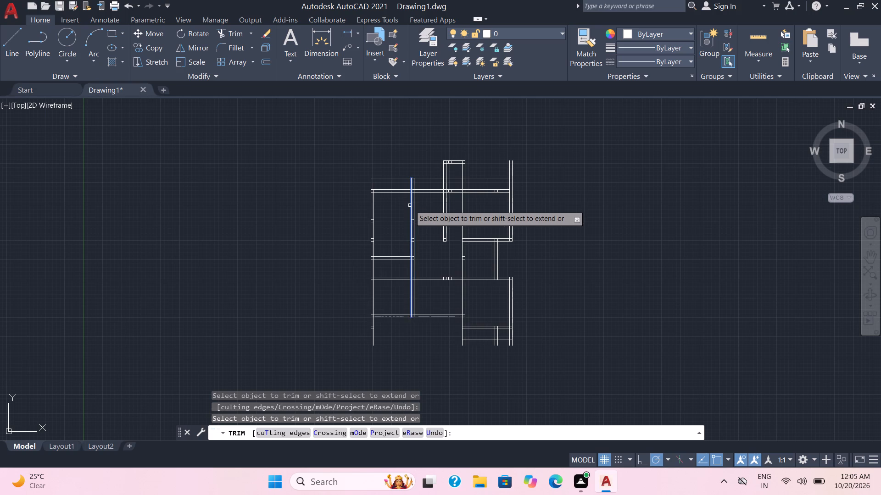
{"action": "left_click", "coordinate": [412, 205], "text": "shift"}
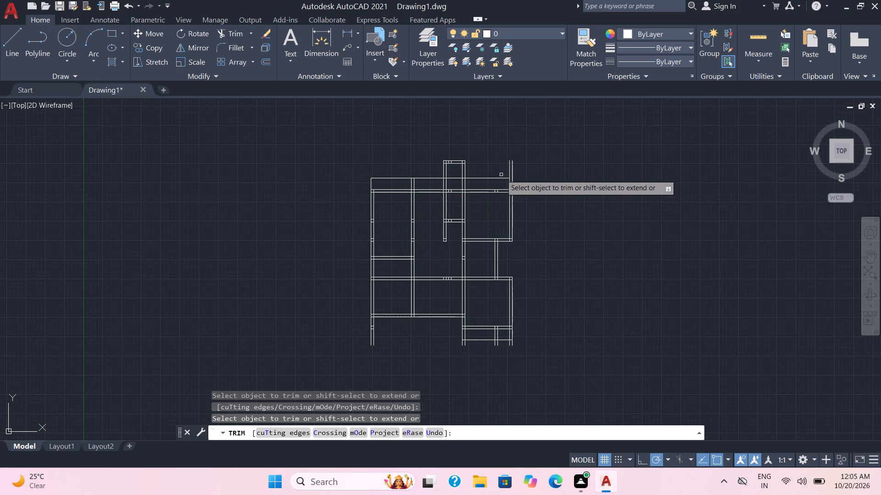
{"action": "left_click", "coordinate": [504, 178], "text": "shift"}
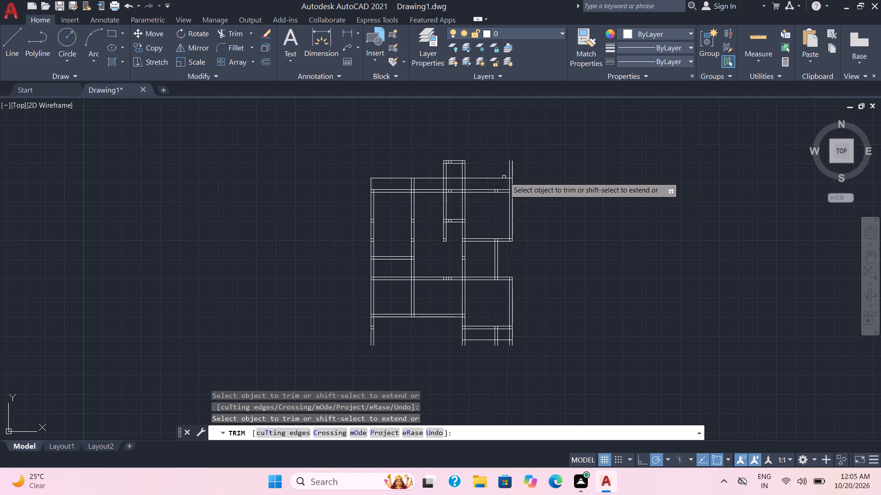
Trim the far-right wall above the upper 3' offset line, and that line's portion inside the narrow projecting bay.
{"action": "left_click_drag", "start_coordinate": [505, 171], "coordinate": [529, 166]}
{"action": "left_click_drag", "start_coordinate": [457, 185], "coordinate": [452, 168]}
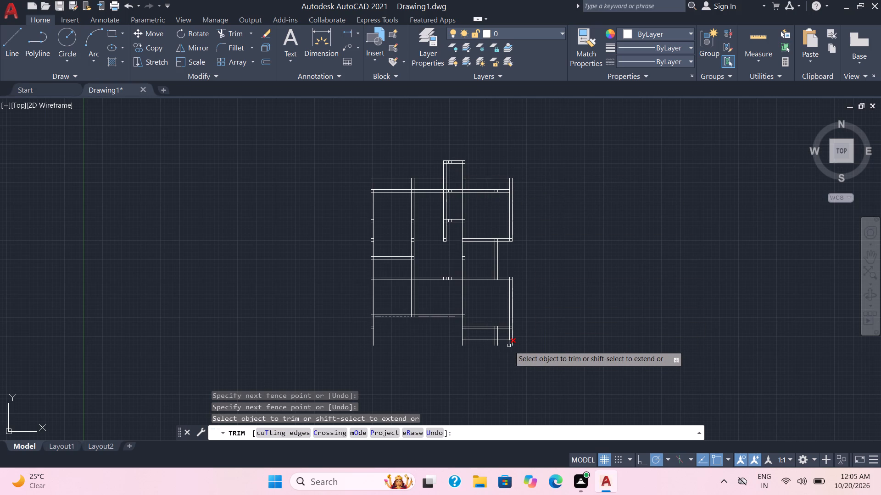
Trim the lower 3' offset line right of the 8' offset wall, and the far-right wall below the lowest horizontal wall, including leftover stubs.
{"action": "left_click_drag", "start_coordinate": [509, 346], "coordinate": [504, 335]}
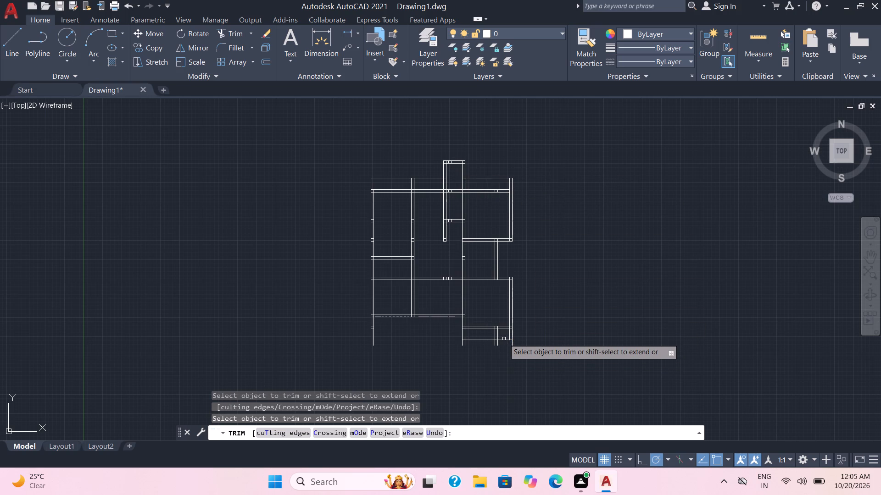
{"action": "left_click", "coordinate": [504, 339]}
{"action": "left_click", "coordinate": [509, 333]}
{"action": "left_click", "coordinate": [511, 333]}
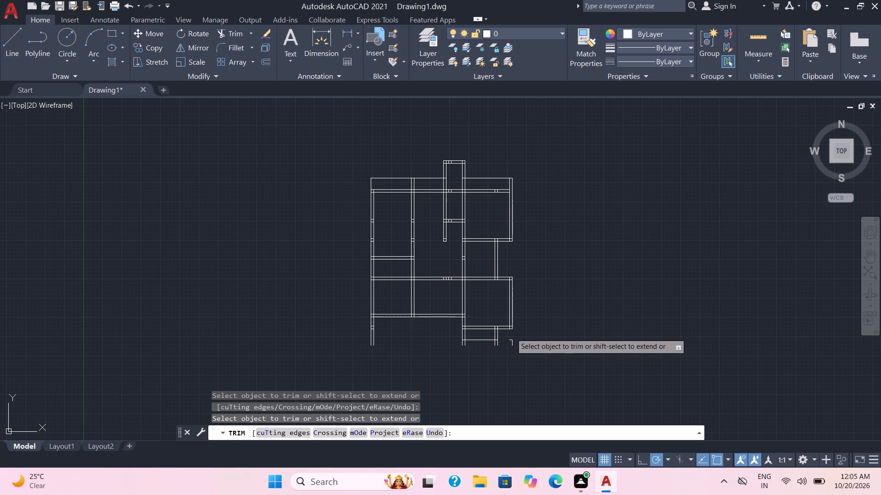
{"action": "left_click", "coordinate": [513, 341]}
{"action": "left_click", "coordinate": [513, 344]}
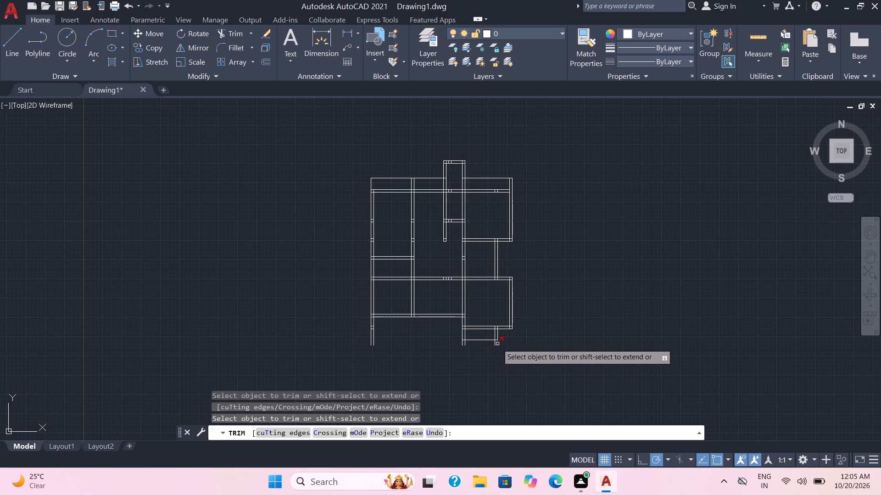
Trim the 8' offset wall's stubs below the lower 3' offset line.
{"action": "left_click", "coordinate": [497, 344]}
{"action": "left_click", "coordinate": [493, 344]}
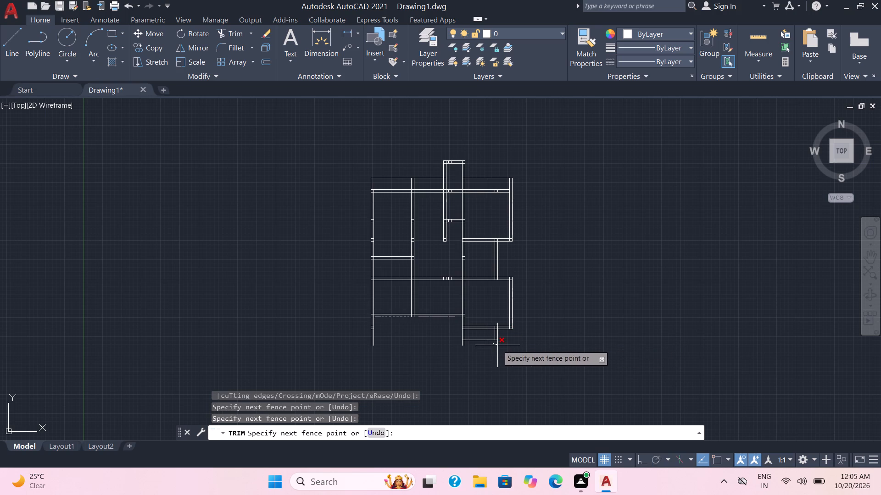
{"action": "left_click", "coordinate": [510, 345]}
{"action": "scroll", "coordinate": [476, 352], "scroll_direction": "up", "scroll_amount": 1}
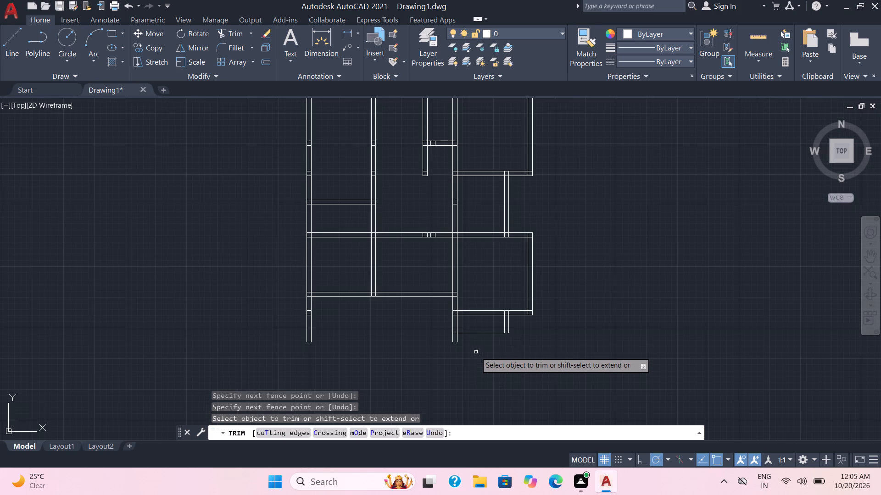
Trim the right line of the long vertical wall beside the right-hand rooms below the lowest horizontal wall.
{"action": "left_click", "coordinate": [458, 341]}
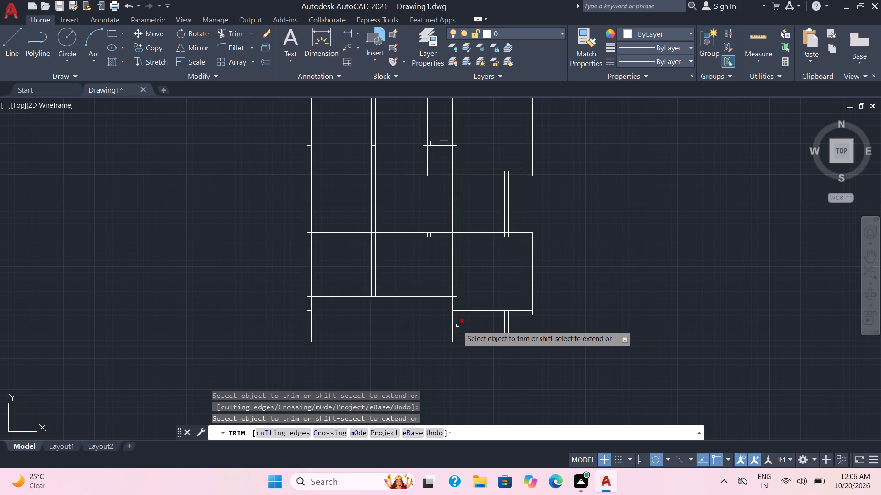
{"action": "left_click", "coordinate": [457, 325]}
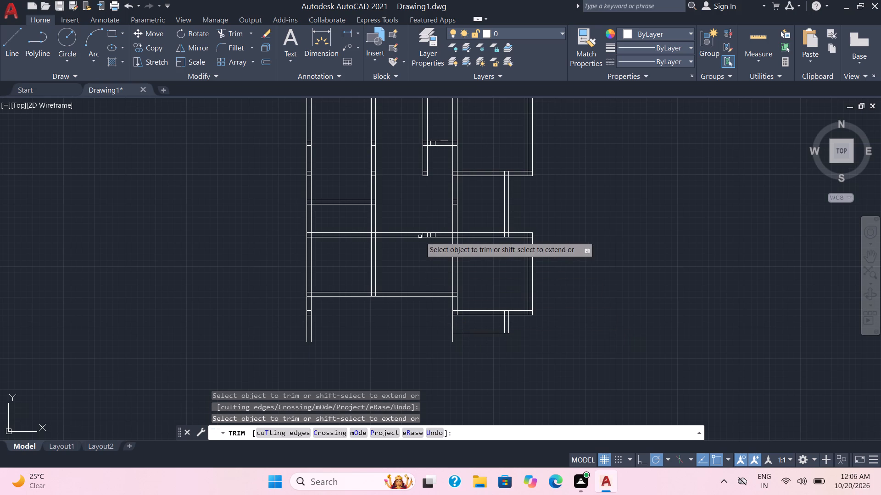
{"action": "key", "text": "Escape"}
Offset the remaining left line of that long vertical wall 2' to the left.
{"action": "key", "text": "o"}
{"action": "key", "text": "Return"}
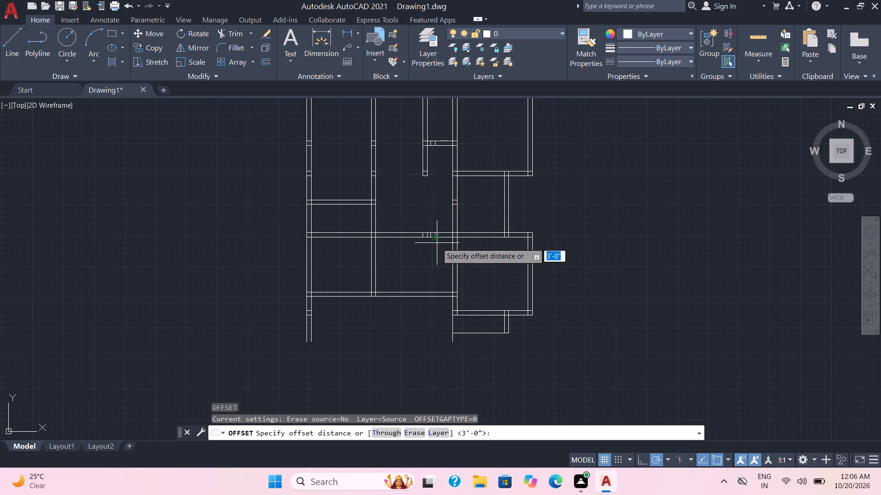
{"action": "type", "text": "2'"}
{"action": "key", "text": "Return"}
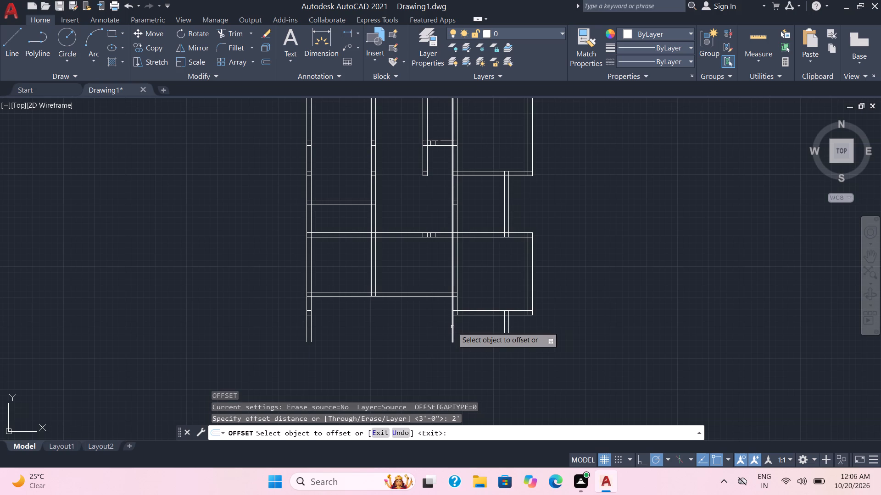
{"action": "left_click", "coordinate": [452, 327]}
{"action": "left_click", "coordinate": [446, 328]}
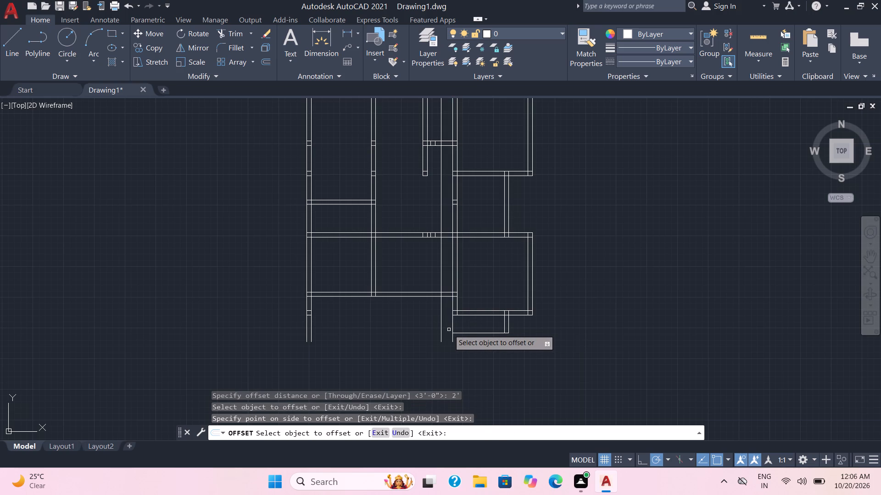
{"action": "key", "text": "Escape"}
Extend the lower 3' offset line to the 2' offset line, and trim the original wall line inside the lower projection.
{"action": "type", "text": "tr"}
{"action": "key", "text": "Return"}
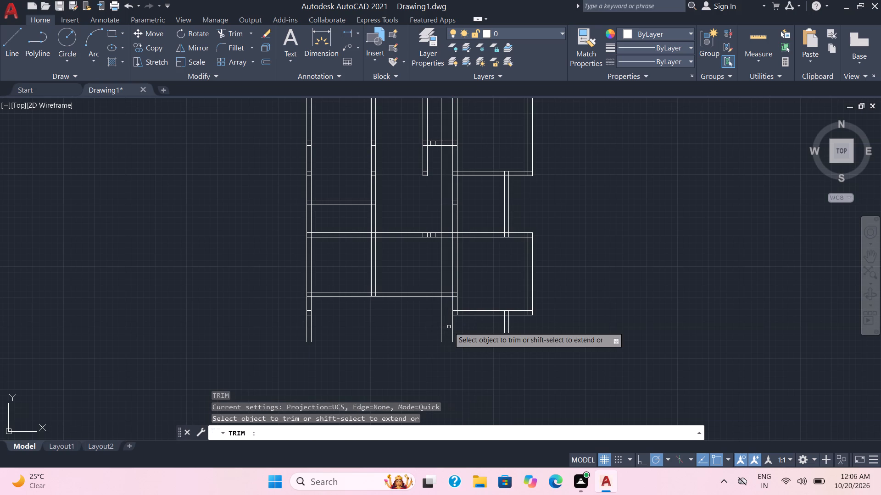
{"action": "left_click", "coordinate": [463, 333], "text": "shift"}
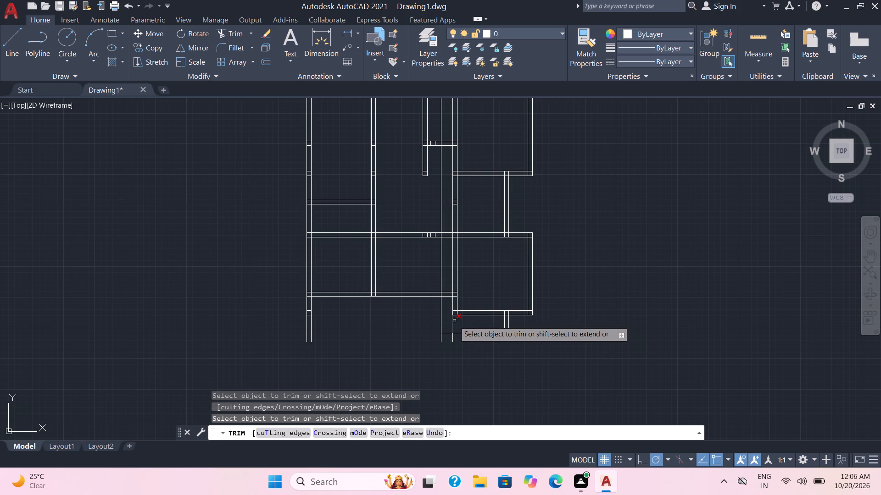
{"action": "left_click", "coordinate": [454, 321]}
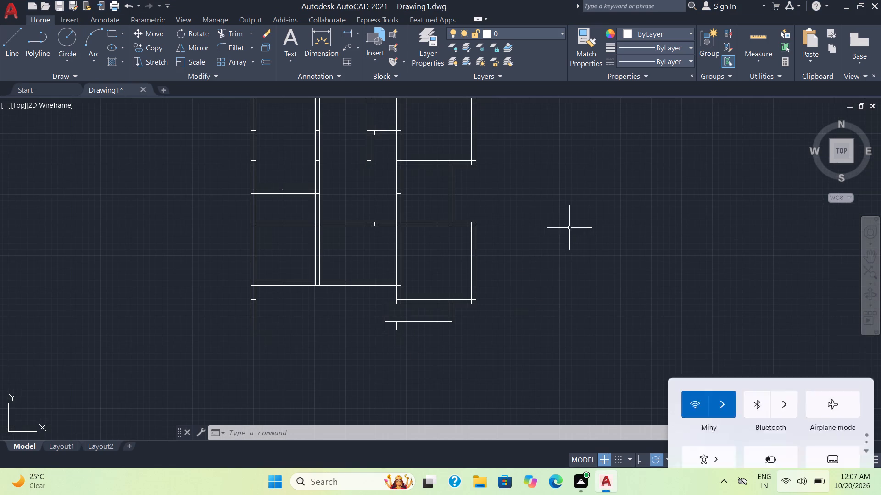
Trim the two vertical line stubs hanging below the lower projection's bottom line.
{"action": "type", "text": "tr"}
{"action": "key", "text": "Return"}
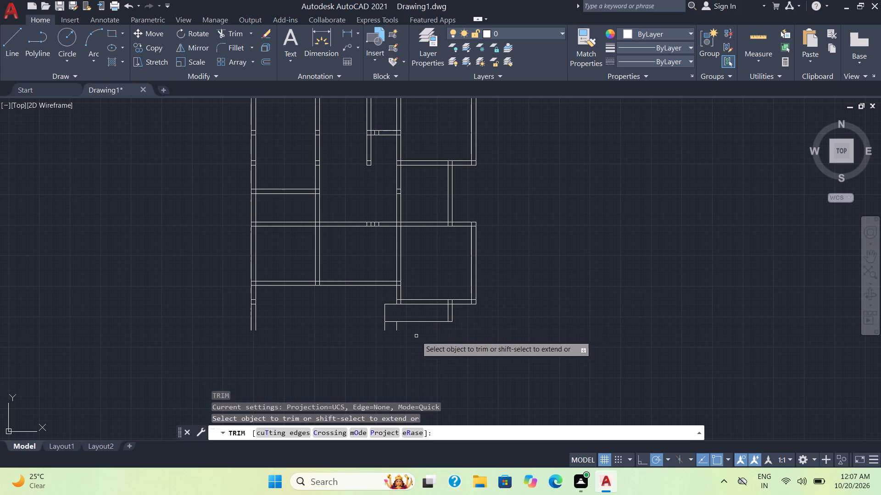
{"action": "left_click", "coordinate": [397, 329]}
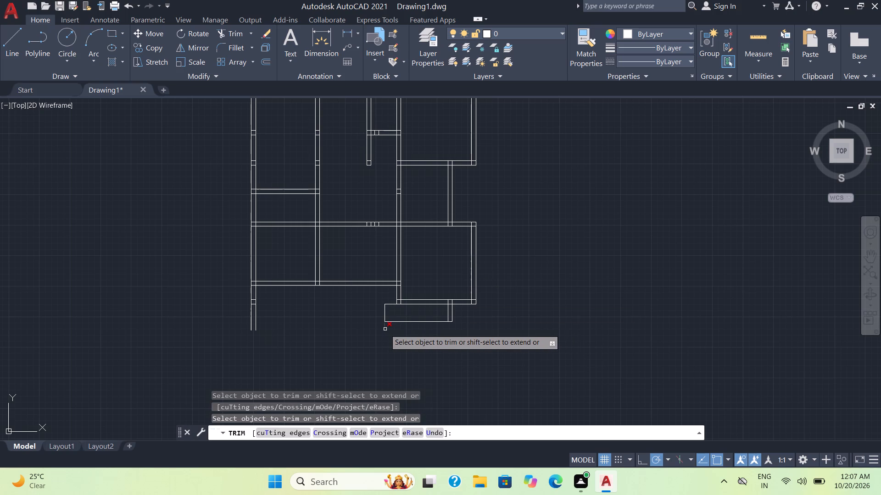
{"action": "left_click", "coordinate": [385, 329]}
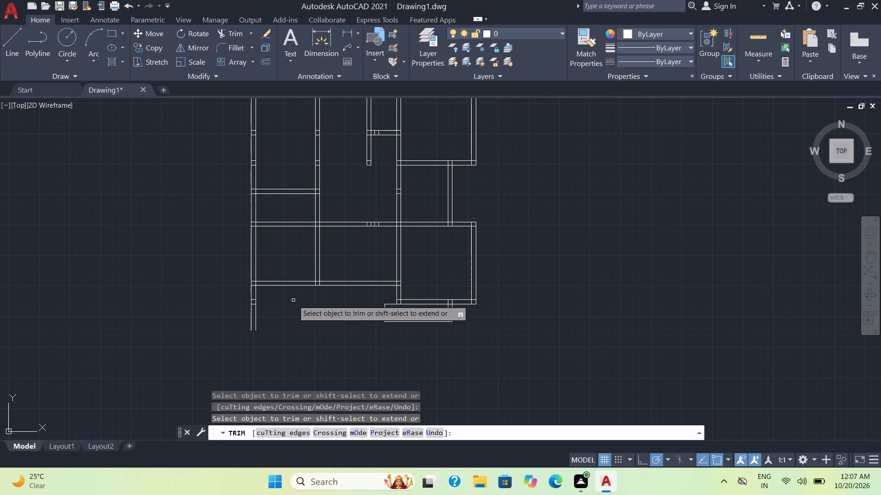
Offset the left line of the second vertical wall 3' to the left.
{"action": "scroll", "coordinate": [283, 238], "scroll_direction": "down", "scroll_amount": 1}
{"action": "middle_click_drag", "start_coordinate": [283, 240], "coordinate": [283, 261]}
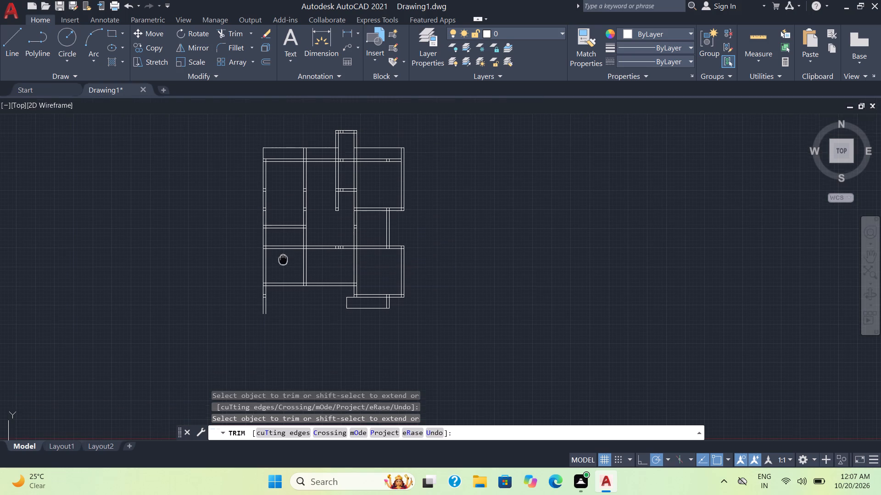
{"action": "middle_click_drag", "start_coordinate": [283, 261], "coordinate": [284, 275]}
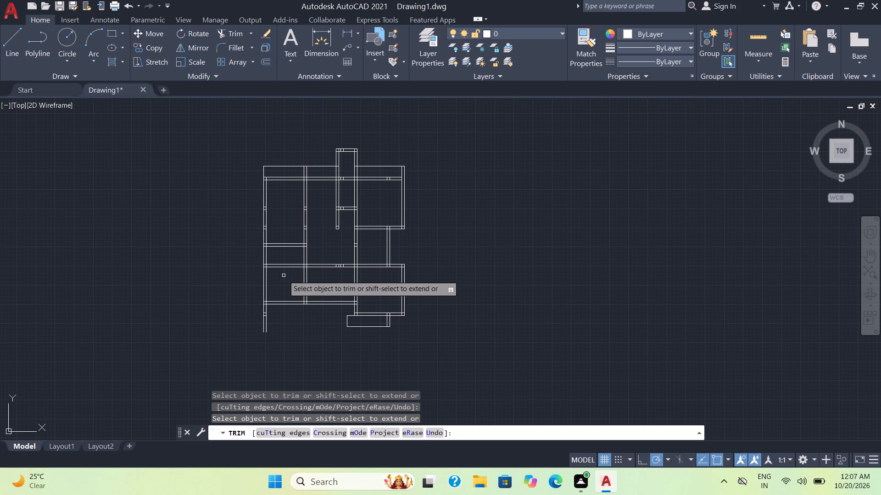
{"action": "scroll", "coordinate": [288, 275], "scroll_direction": "up", "scroll_amount": 1}
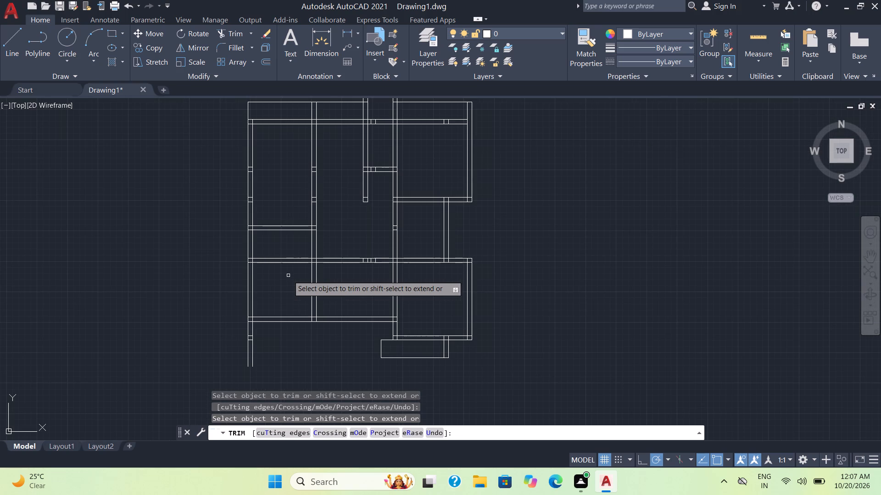
{"action": "scroll", "coordinate": [288, 258], "scroll_direction": "up", "scroll_amount": 1}
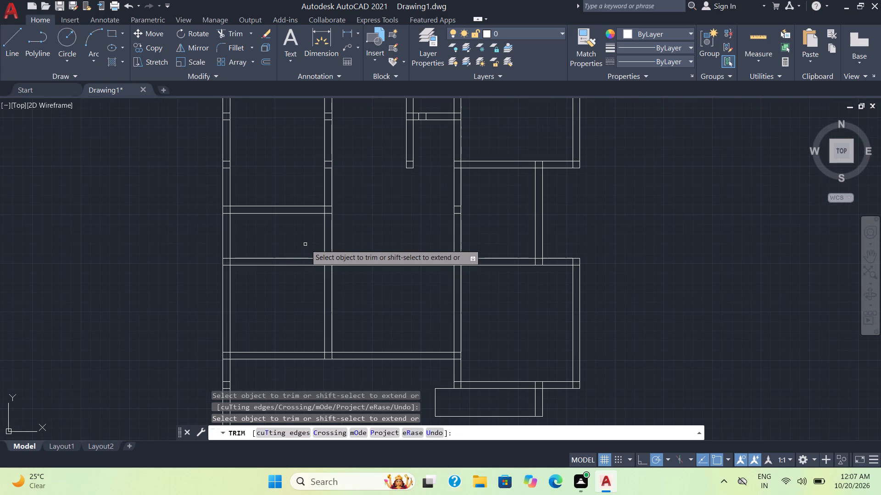
{"action": "key", "text": "Escape"}
{"action": "key", "text": "o"}
{"action": "key", "text": "Return"}
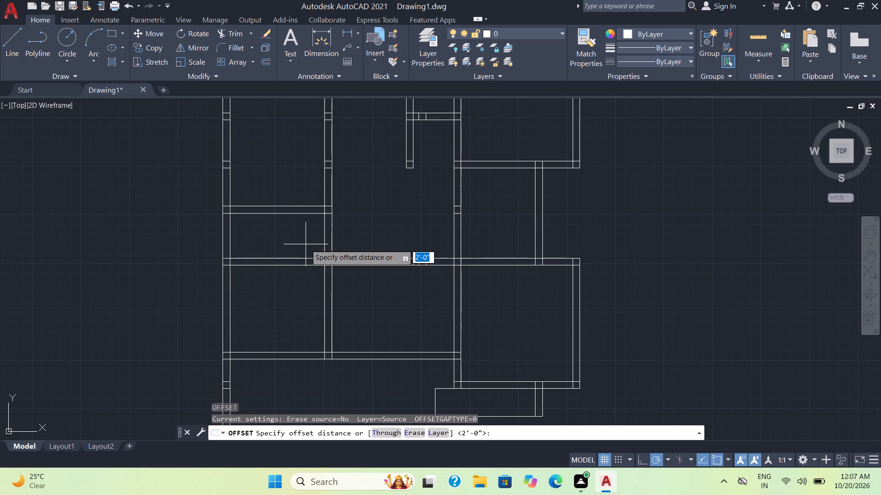
{"action": "type", "text": "3'"}
{"action": "key", "text": "Return"}
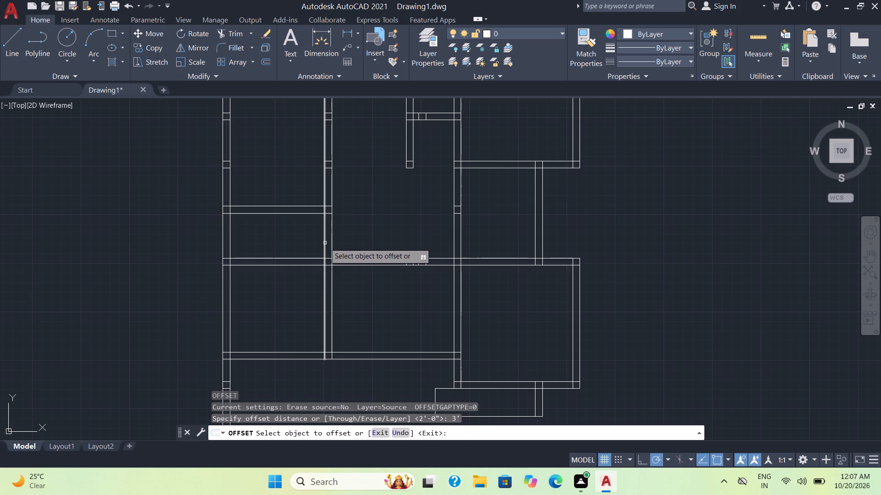
{"action": "left_click", "coordinate": [325, 243]}
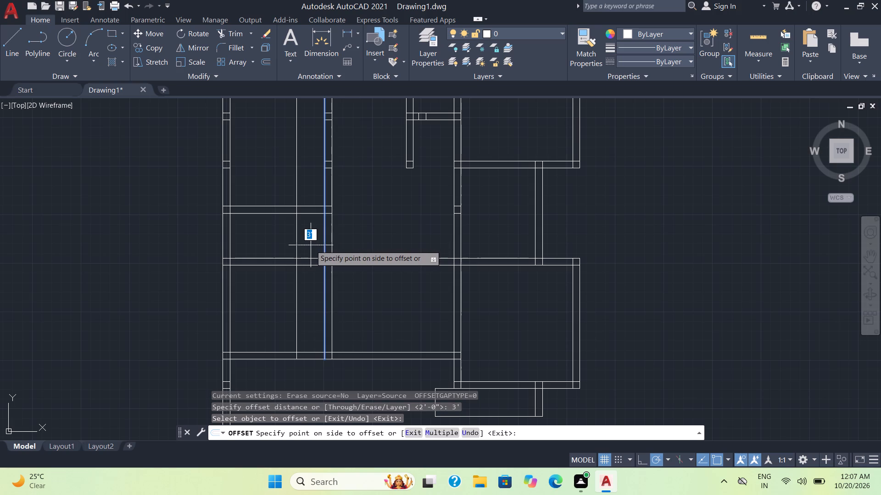
{"action": "left_click", "coordinate": [311, 245]}
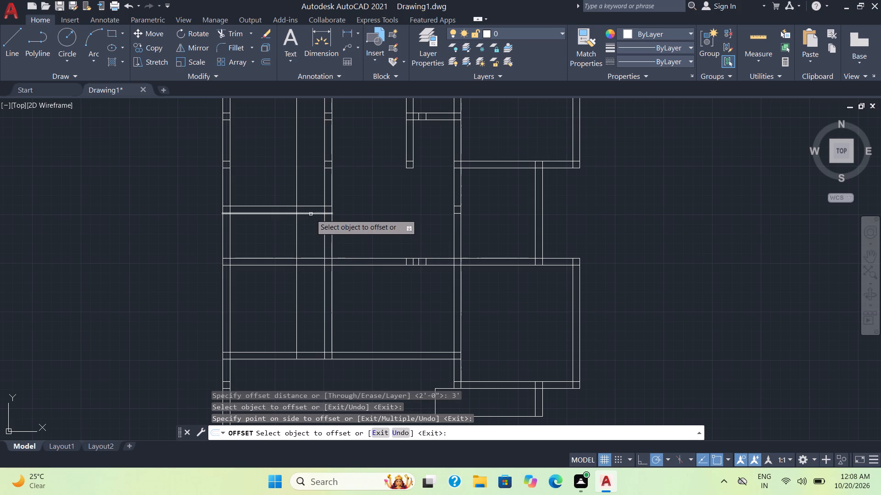
Offset the small left room's top wall line 2' downward and its bottom wall line 2' upward.
{"action": "left_click", "coordinate": [311, 214]}
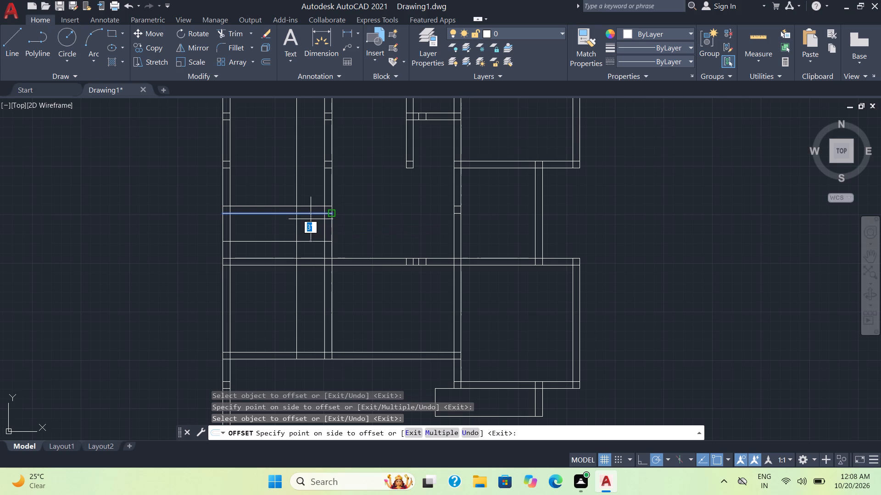
{"action": "type", "text": "2'"}
{"action": "key", "text": "Return"}
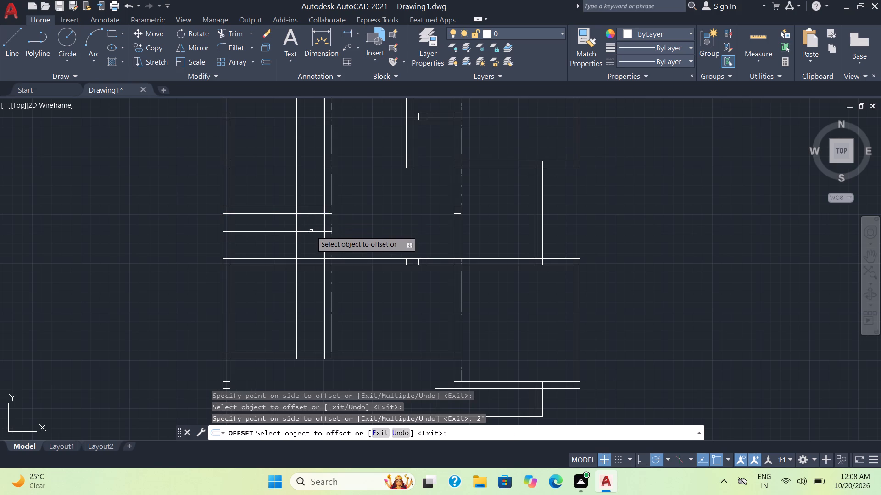
{"action": "left_click", "coordinate": [314, 258]}
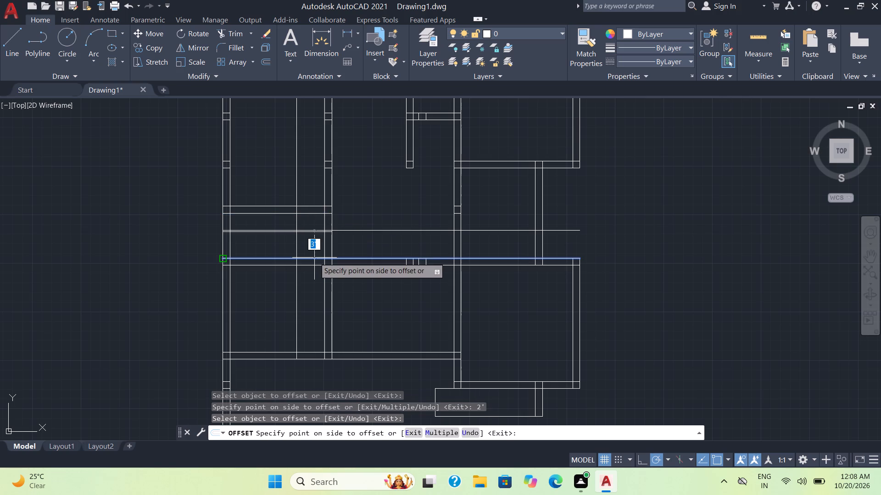
{"action": "type", "text": "2'"}
{"action": "key", "text": "Return"}
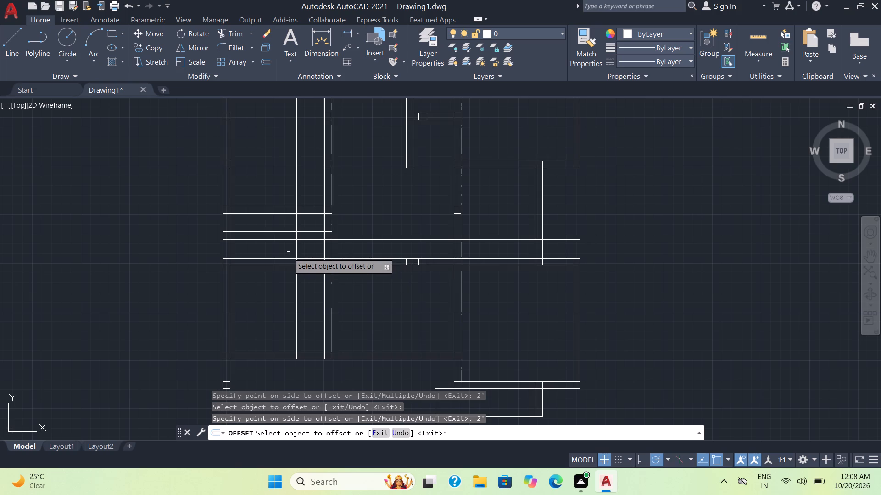
{"action": "key", "text": "Escape"}
Trim the second vertical wall's left line between the small room's horizontal walls, and the lower 2' offset line across the middle space.
{"action": "type", "text": "tr"}
{"action": "key", "text": "Return"}
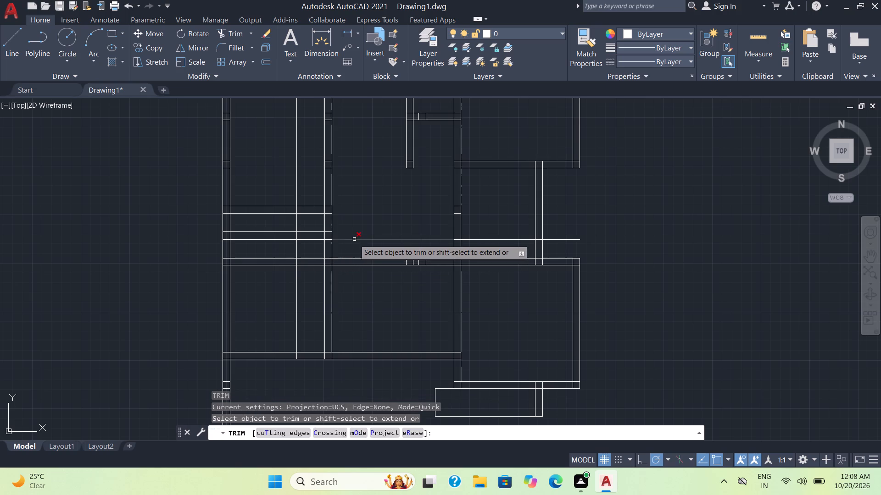
{"action": "left_click", "coordinate": [328, 239]}
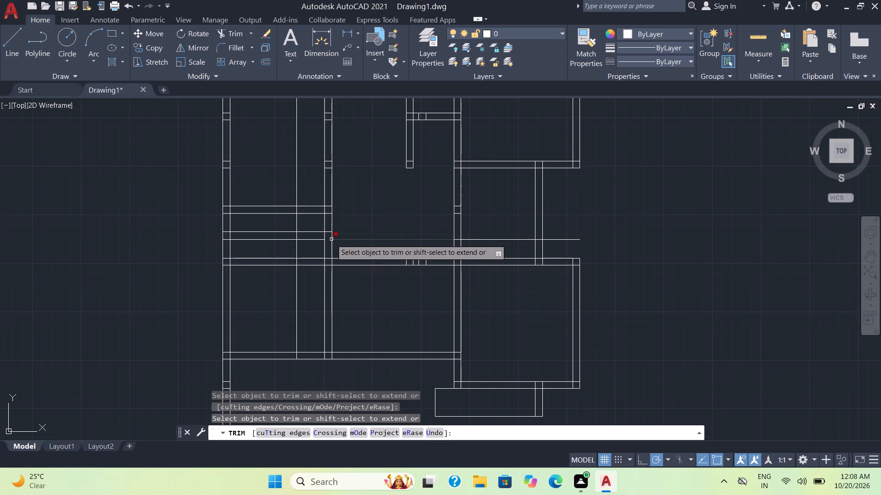
{"action": "left_click", "coordinate": [321, 241], "text": "shift"}
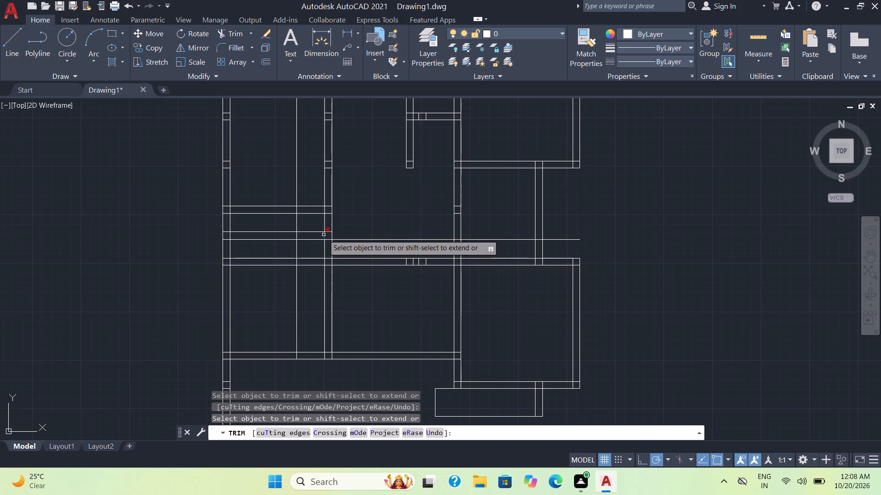
{"action": "left_click", "coordinate": [324, 235]}
{"action": "left_click", "coordinate": [324, 224]}
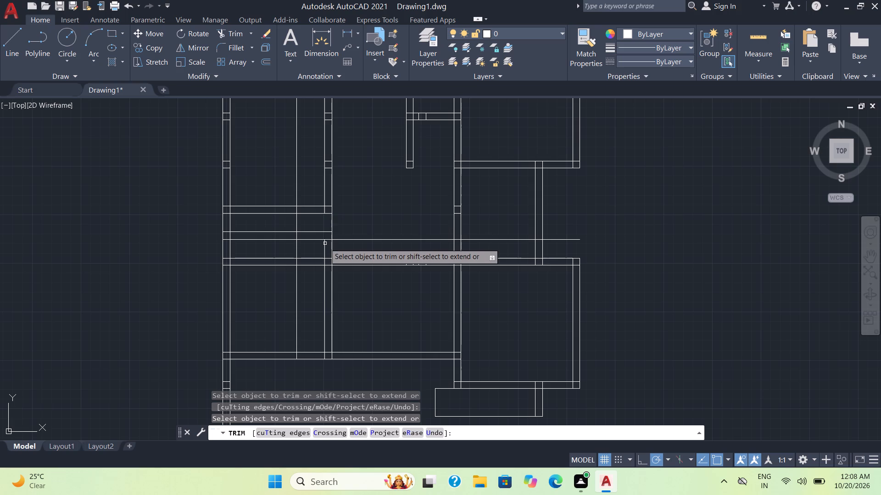
{"action": "left_click", "coordinate": [325, 249]}
{"action": "left_click", "coordinate": [357, 240]}
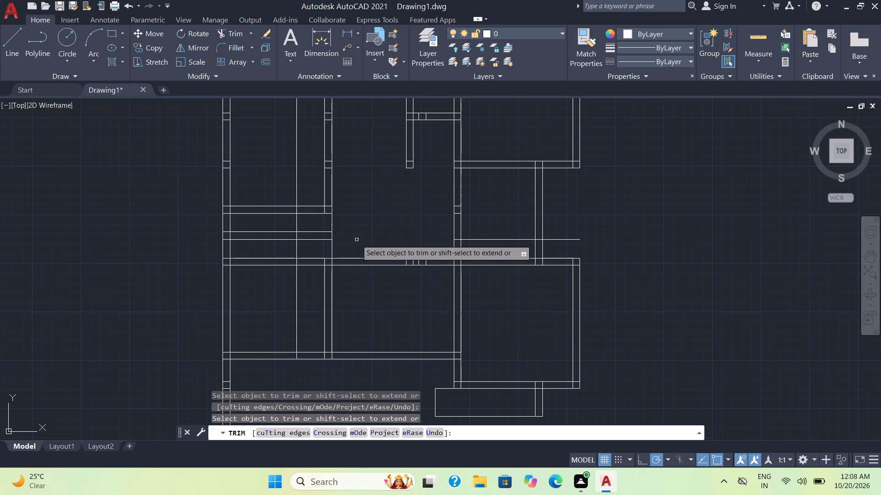
Trim the 3' offset line at the small room's two horizontal walls, and delete its outer pieces and the 2' line's right-hand remnant.
{"action": "left_click", "coordinate": [296, 210]}
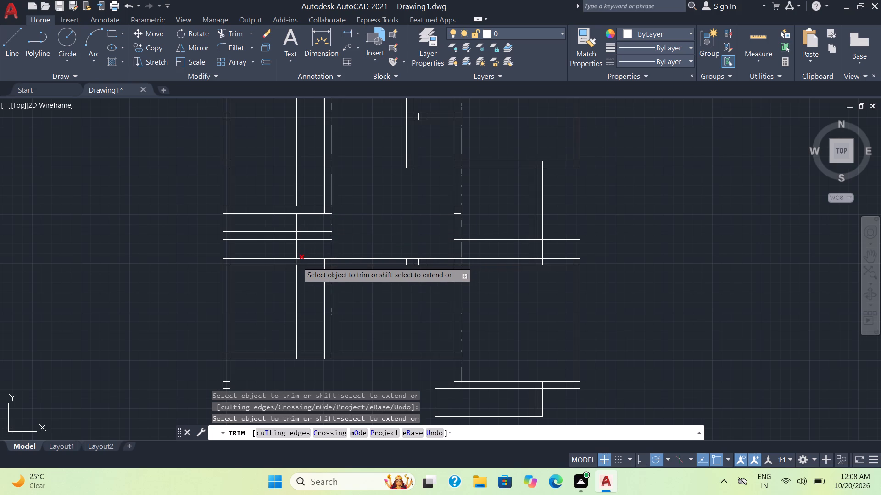
{"action": "left_click", "coordinate": [297, 262]}
{"action": "key", "text": "Escape"}
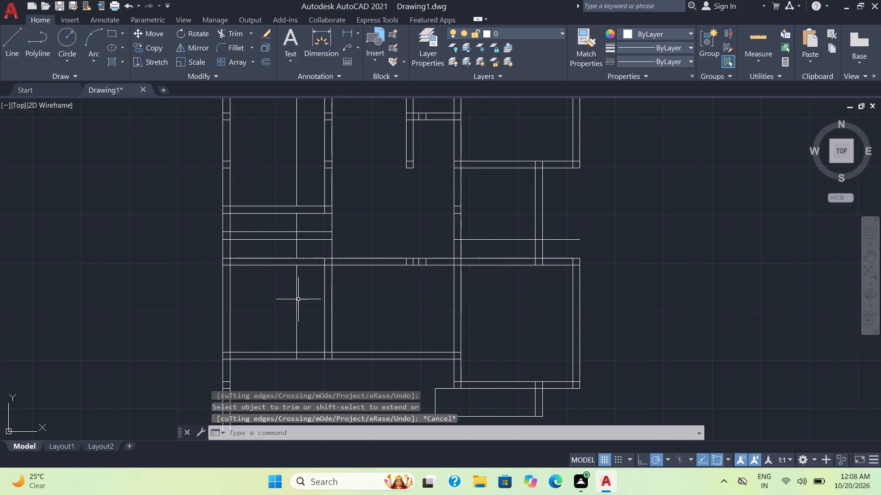
{"action": "left_click", "coordinate": [298, 299]}
{"action": "left_click", "coordinate": [480, 240]}
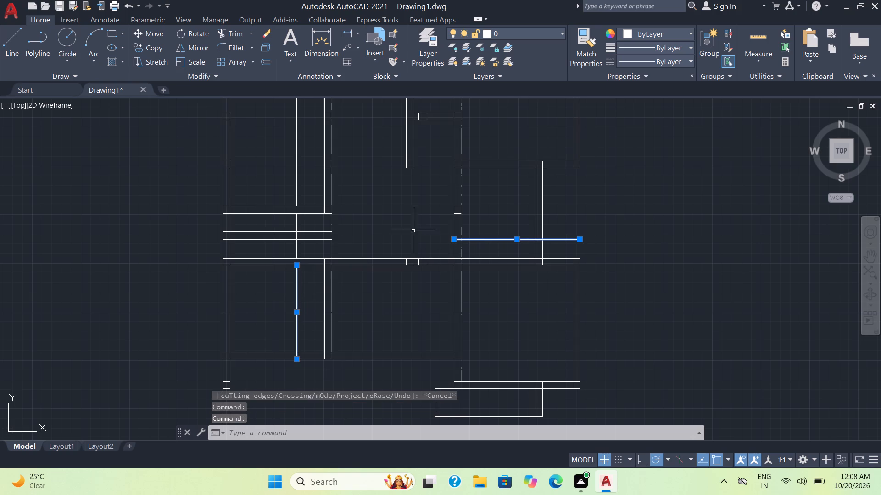
{"action": "left_click", "coordinate": [297, 188]}
{"action": "key", "text": "Delete"}
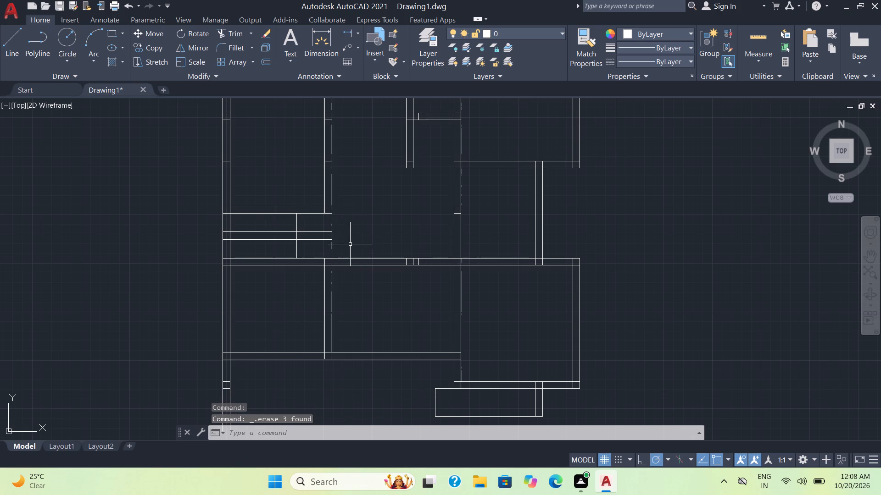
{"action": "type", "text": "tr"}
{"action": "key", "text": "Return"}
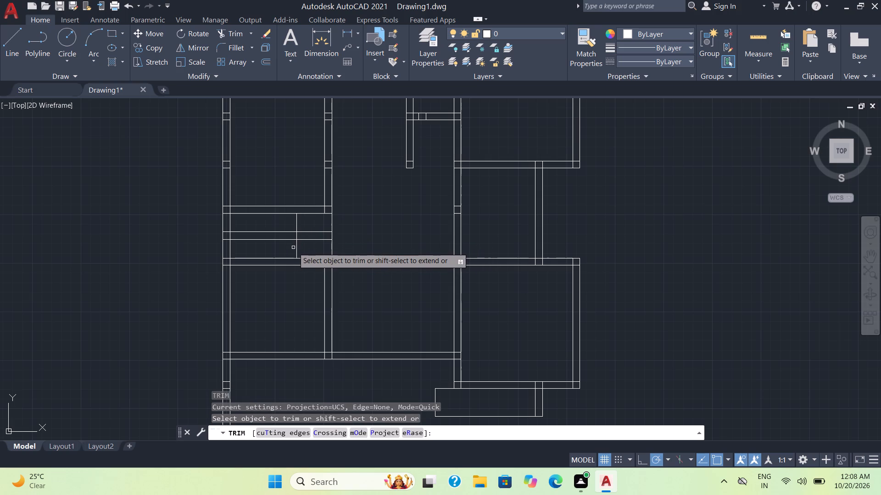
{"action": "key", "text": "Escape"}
Offset the small left room's new vertical partition line 9" to the right.
{"action": "key", "text": "o"}
{"action": "key", "text": "Return"}
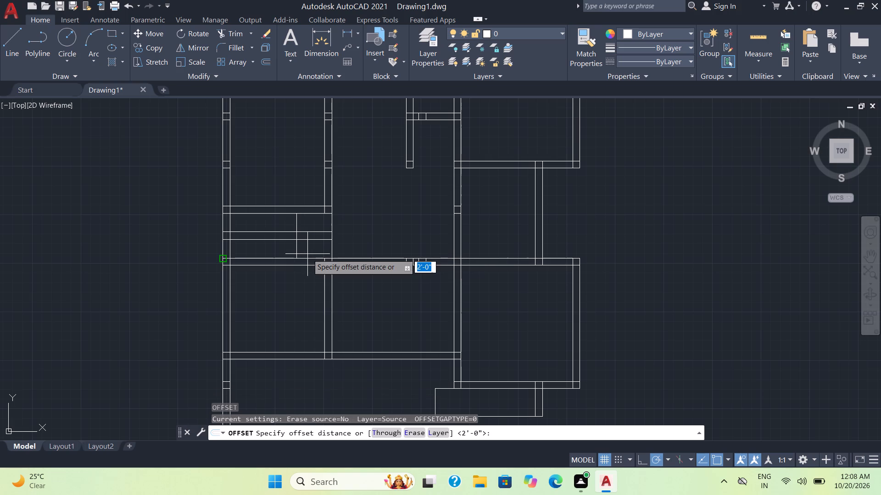
{"action": "key", "text": "9"}
{"action": "key", "text": "Return"}
{"action": "left_click", "coordinate": [296, 247]}
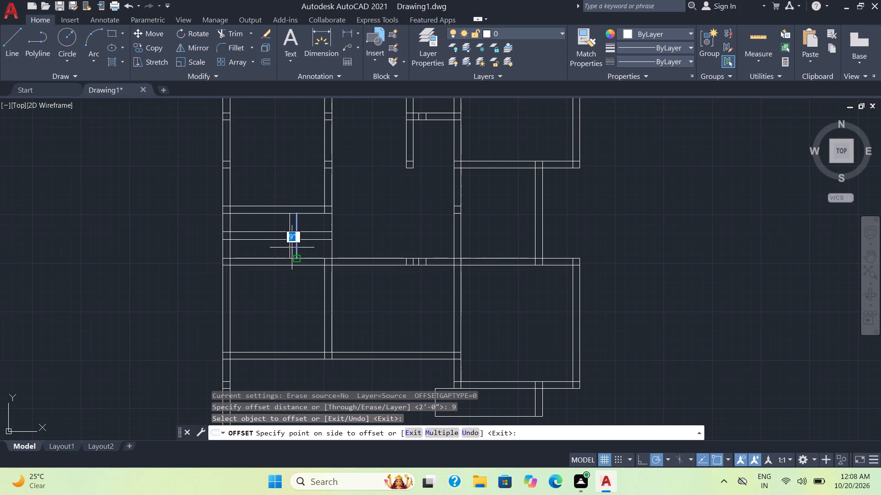
{"action": "left_click", "coordinate": [292, 247]}
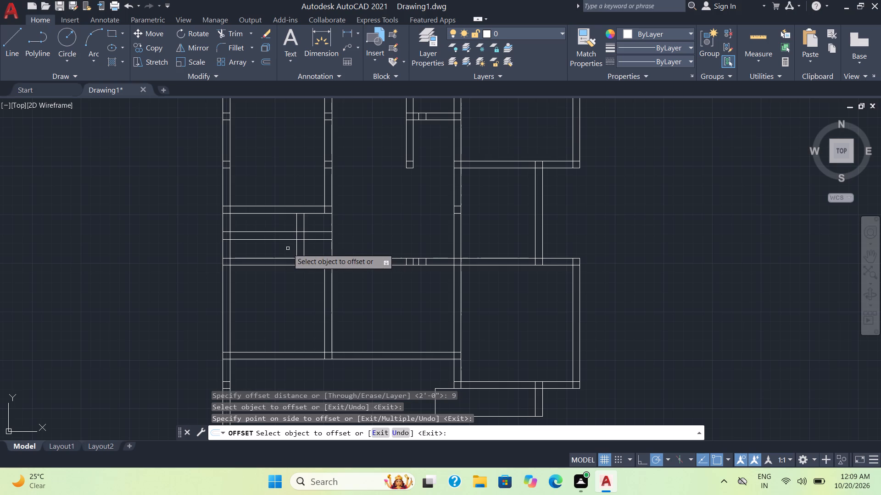
{"action": "key", "text": "Escape"}
Trim the two 2' offset lines from the partition's right line leftward through the outer wall, and the room's top wall line between the partition lines.
{"action": "type", "text": "tr"}
{"action": "key", "text": "Return"}
{"action": "left_click_drag", "start_coordinate": [274, 248], "coordinate": [266, 219]}
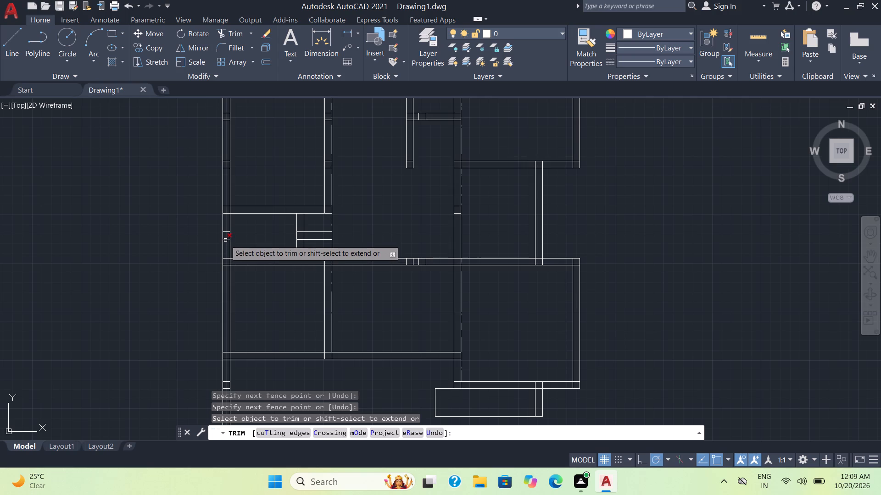
{"action": "left_click", "coordinate": [225, 240]}
{"action": "left_click", "coordinate": [225, 231]}
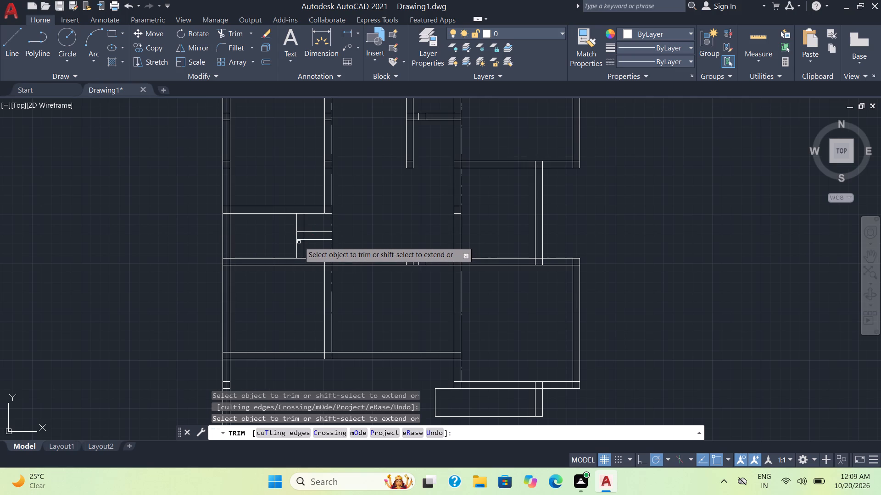
{"action": "left_click", "coordinate": [299, 240]}
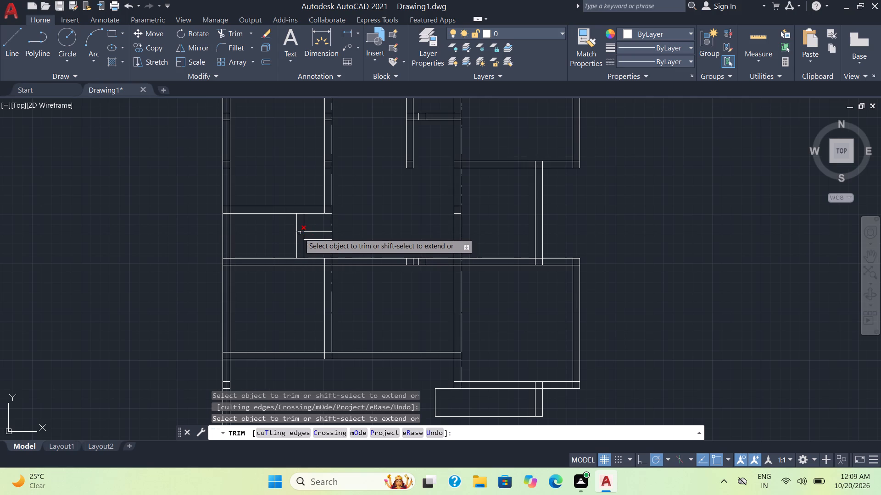
{"action": "left_click", "coordinate": [299, 233]}
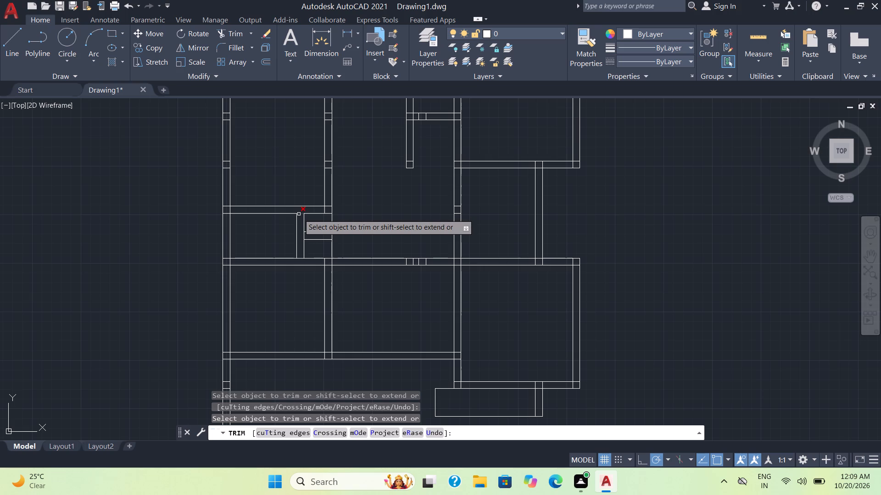
{"action": "left_click", "coordinate": [299, 214]}
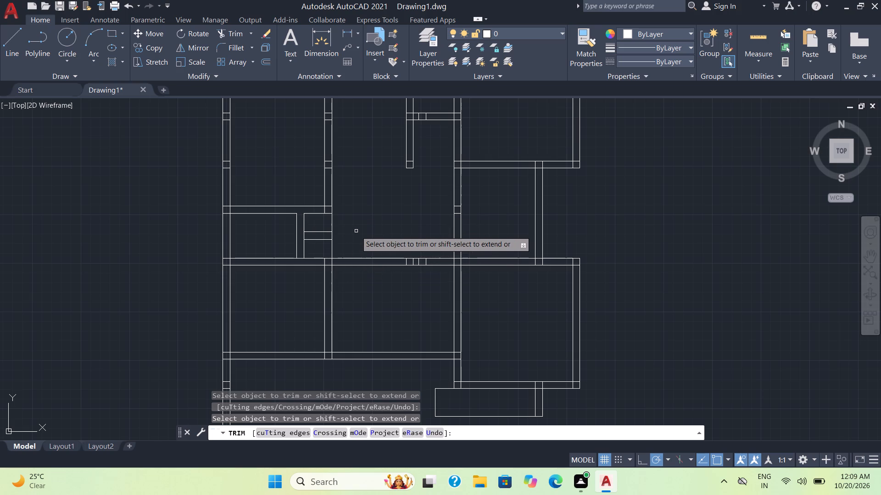
{"action": "scroll", "coordinate": [356, 231], "scroll_direction": "down", "scroll_amount": 1}
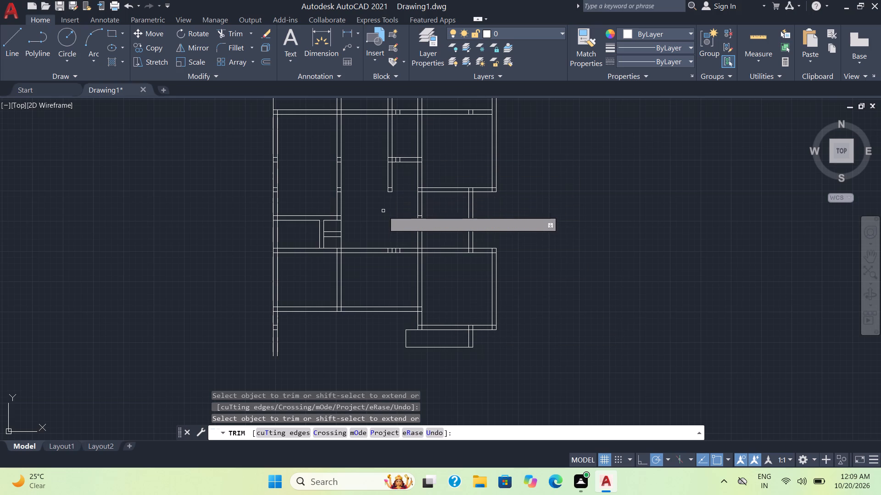
{"action": "key", "text": "Escape"}
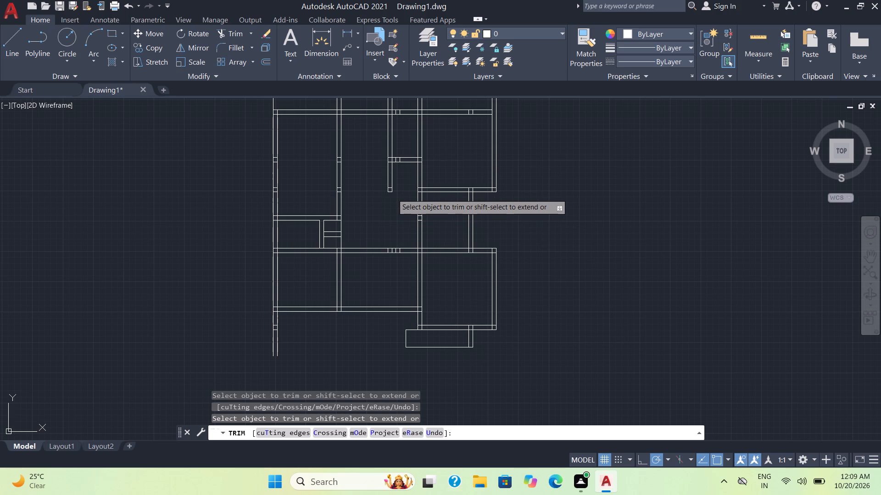
Offset the second vertical wall's right line 3' right, the short middle wall's left line 3' left, and the upper horizontal wall's lower line 3' down.
{"action": "key", "text": "o"}
{"action": "key", "text": "Return"}
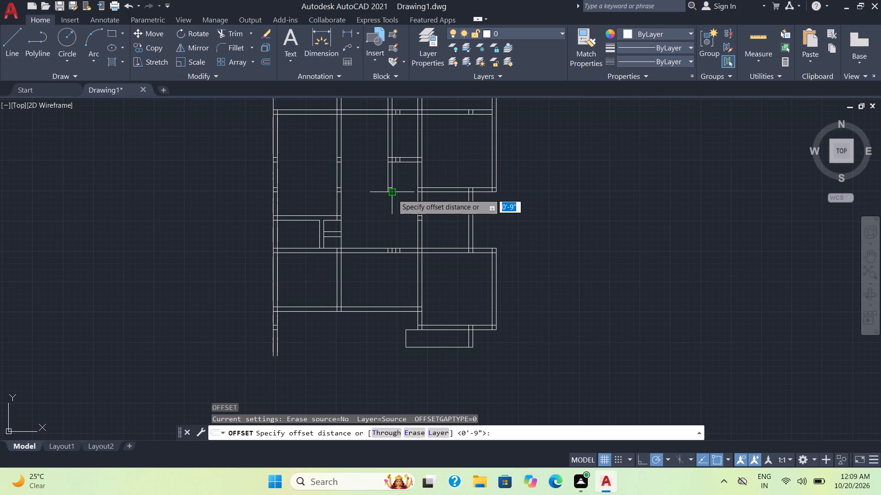
{"action": "type", "text": "3'"}
{"action": "key", "text": "Return"}
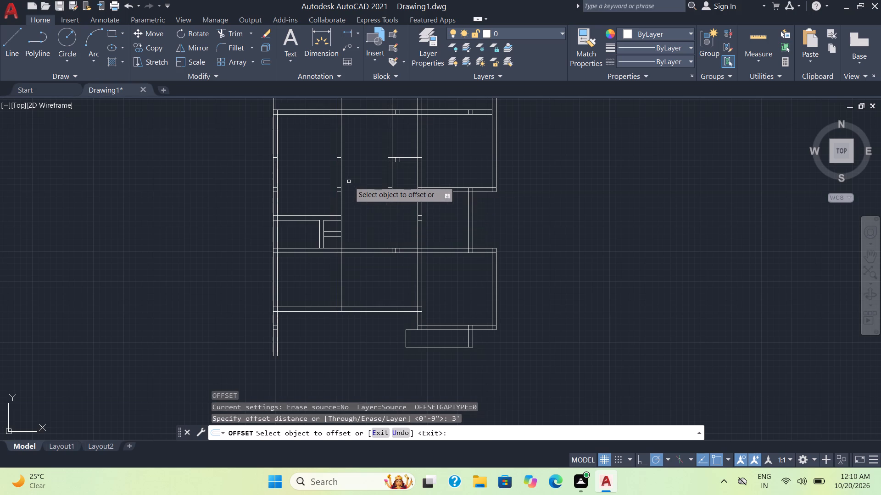
{"action": "left_click", "coordinate": [342, 181]}
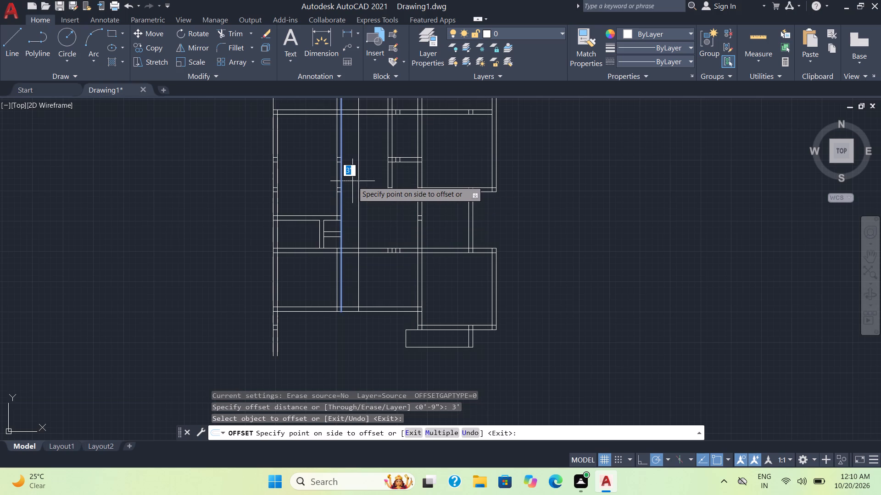
{"action": "left_click", "coordinate": [352, 181]}
{"action": "left_click", "coordinate": [388, 176]}
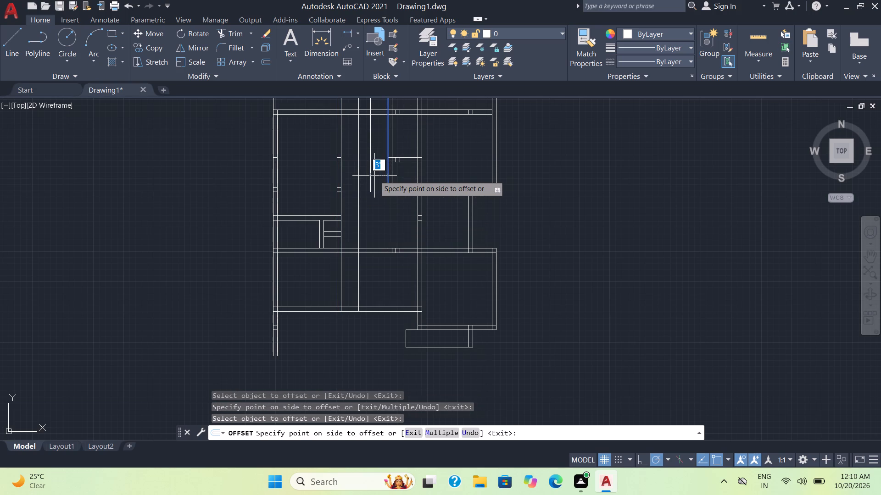
{"action": "left_click", "coordinate": [374, 175]}
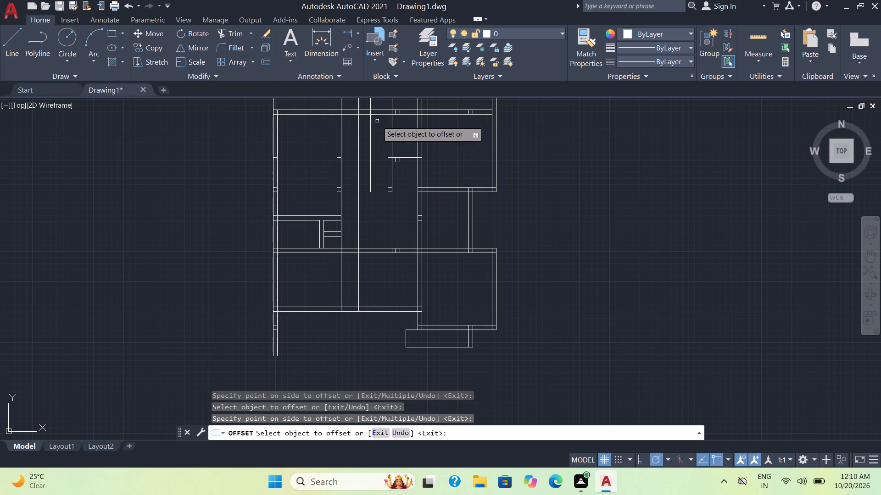
{"action": "left_click", "coordinate": [379, 115]}
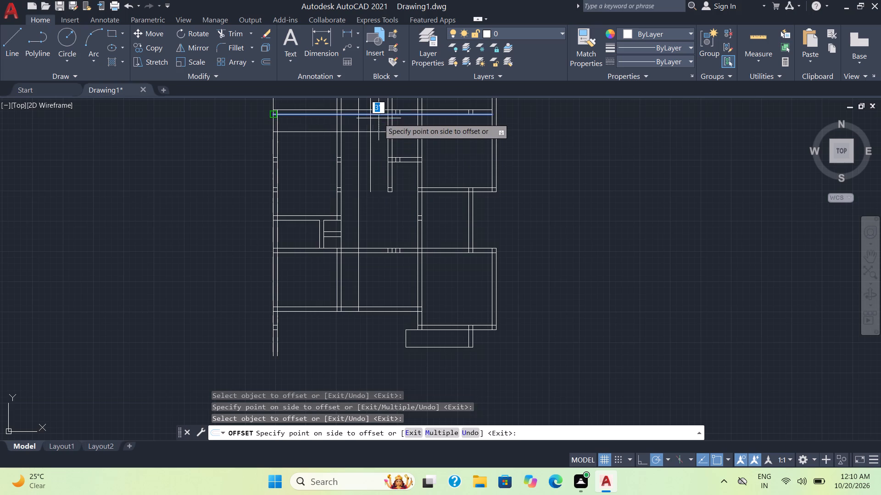
{"action": "left_click", "coordinate": [377, 129]}
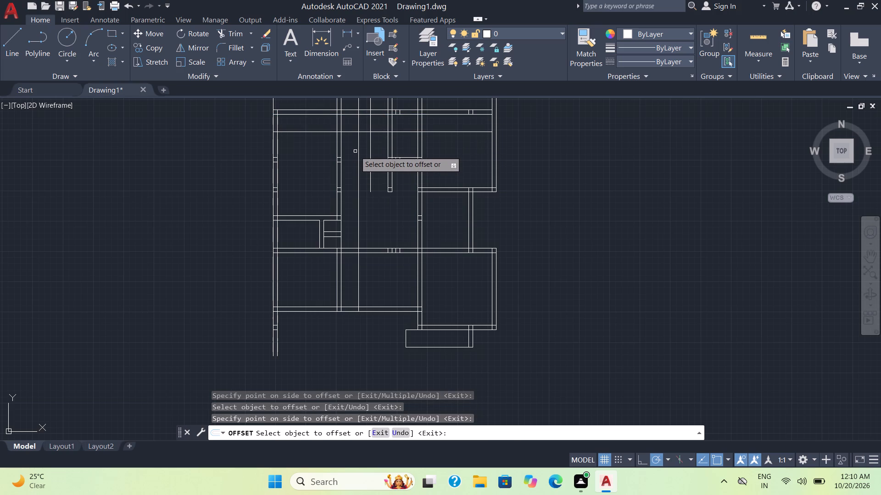
{"action": "key", "text": "Escape"}
Trim the horizontal 3' line outside the middle space, and the vertical 3' lines above the upper wall and in the lower room.
{"action": "type", "text": "tr"}
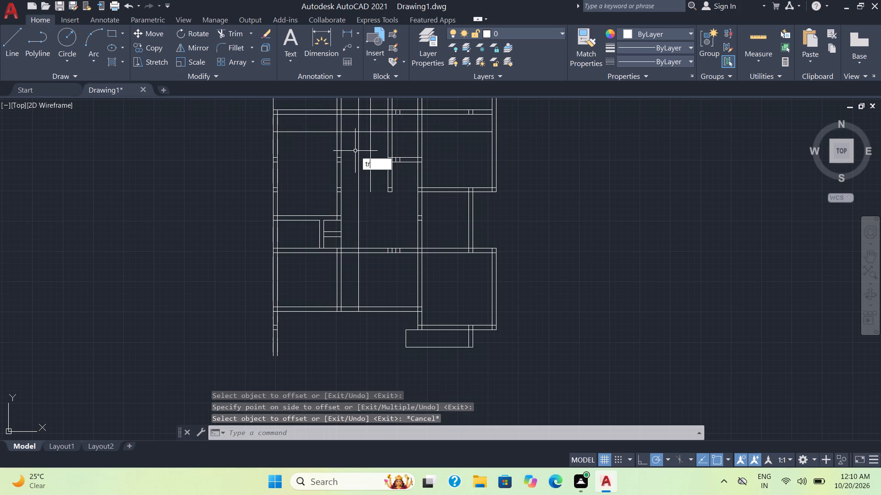
{"action": "key", "text": "Return"}
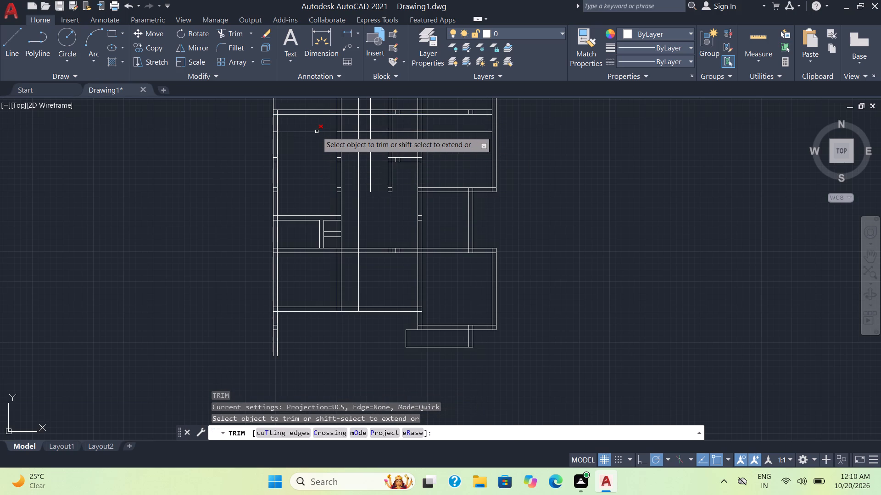
{"action": "left_click", "coordinate": [317, 131]}
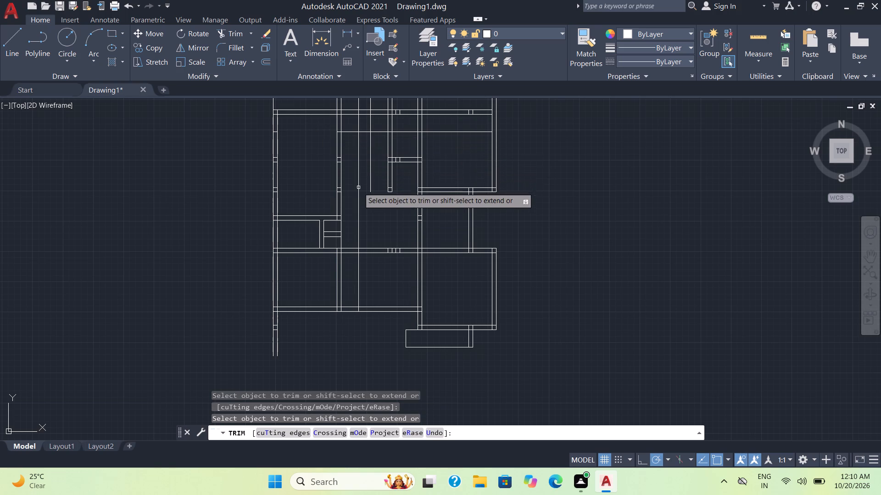
{"action": "left_click", "coordinate": [405, 132]}
{"action": "left_click", "coordinate": [446, 132]}
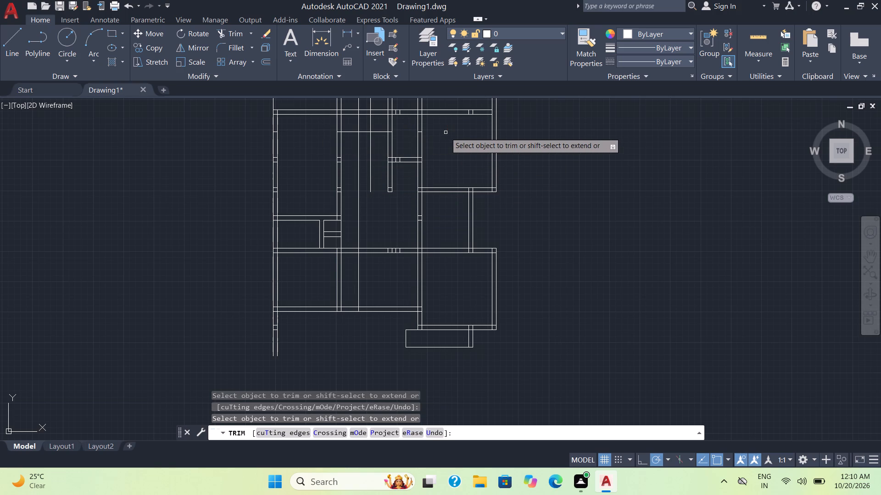
{"action": "left_click", "coordinate": [358, 268]}
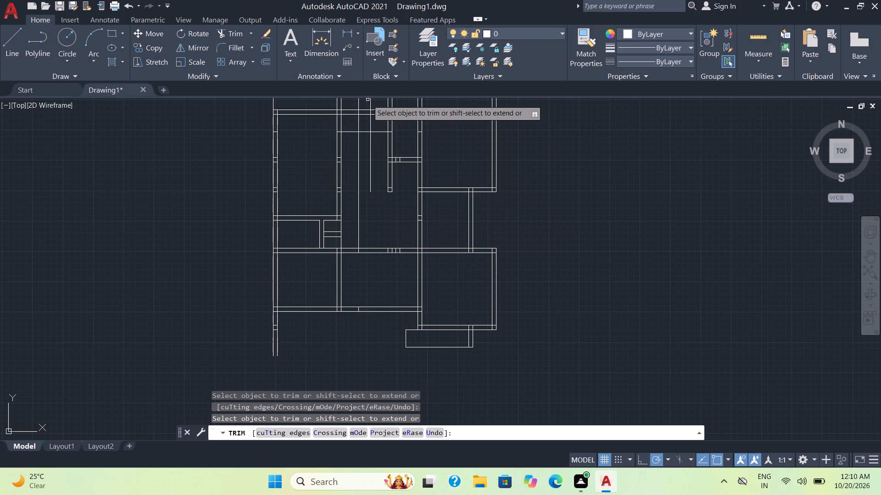
{"action": "left_click", "coordinate": [371, 103]}
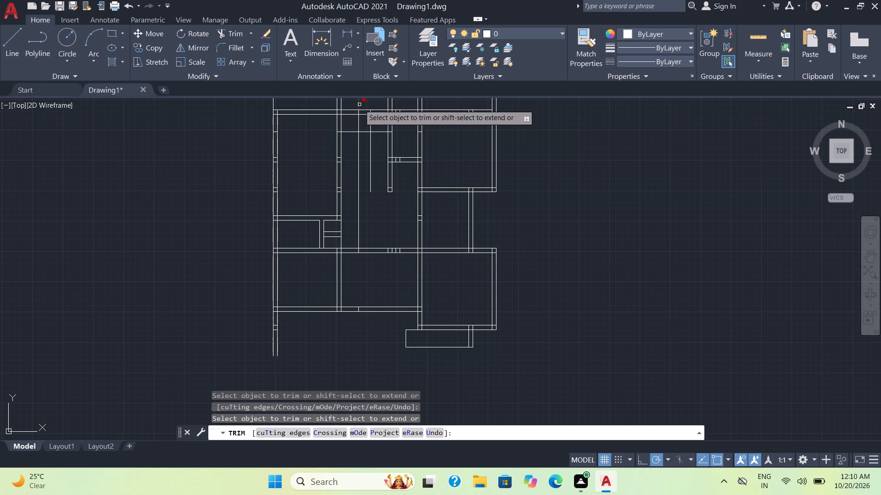
{"action": "left_click", "coordinate": [359, 104]}
{"action": "scroll", "coordinate": [360, 106], "scroll_direction": "down", "scroll_amount": 2}
{"action": "middle_click_drag", "start_coordinate": [361, 107], "coordinate": [356, 160]}
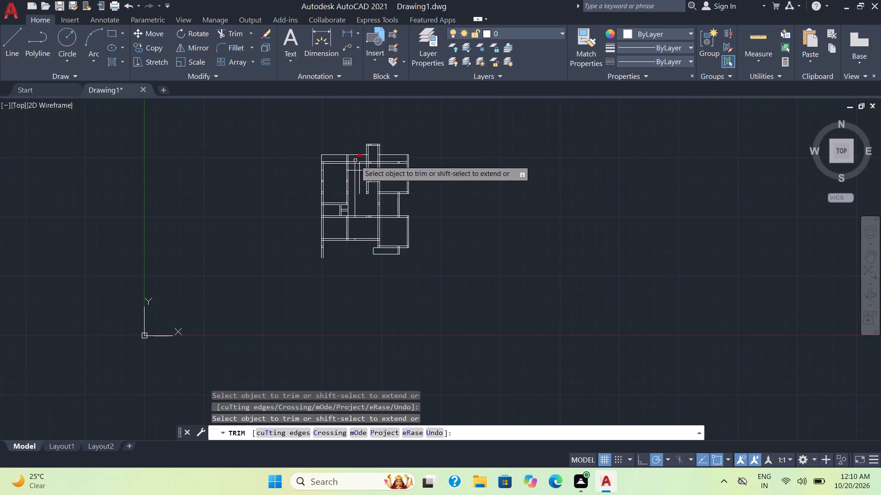
{"action": "scroll", "coordinate": [355, 159], "scroll_direction": "up", "scroll_amount": 2}
{"action": "middle_click_drag", "start_coordinate": [525, 282], "coordinate": [526, 203]}
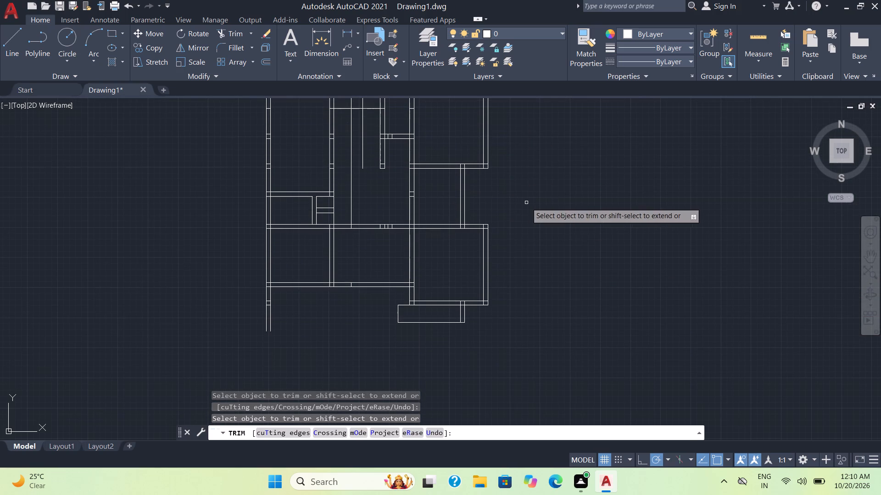
{"action": "middle_click_drag", "start_coordinate": [524, 201], "coordinate": [525, 242]}
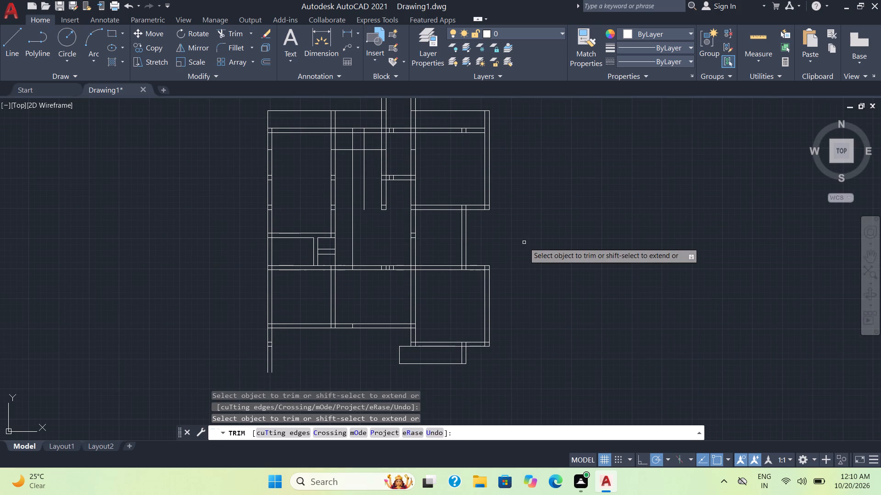
{"action": "key", "text": "Escape"}
Offset the horizontal 3' line in the middle space 10" downward for the first stair tread.
{"action": "key", "text": "o"}
{"action": "key", "text": "Return"}
{"action": "key", "text": "1"}
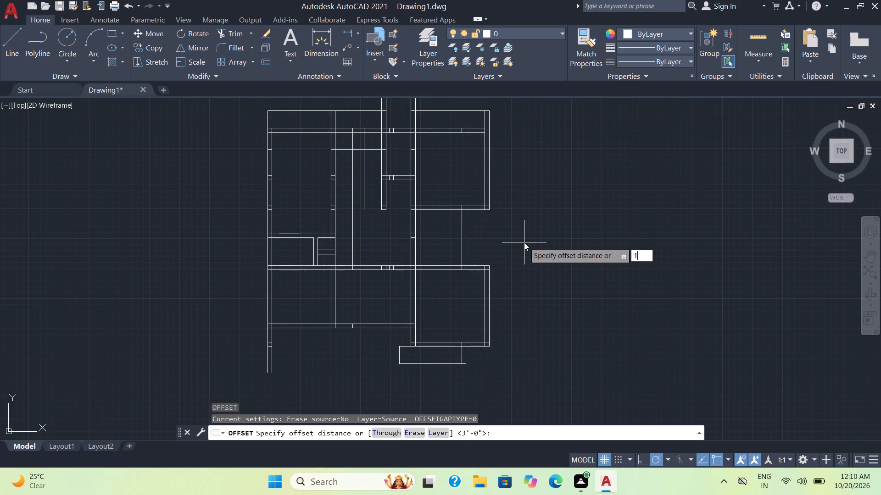
{"action": "type", "text": "0]"}
{"action": "key", "text": "BackSpace"}
{"action": "key", "text": "Return"}
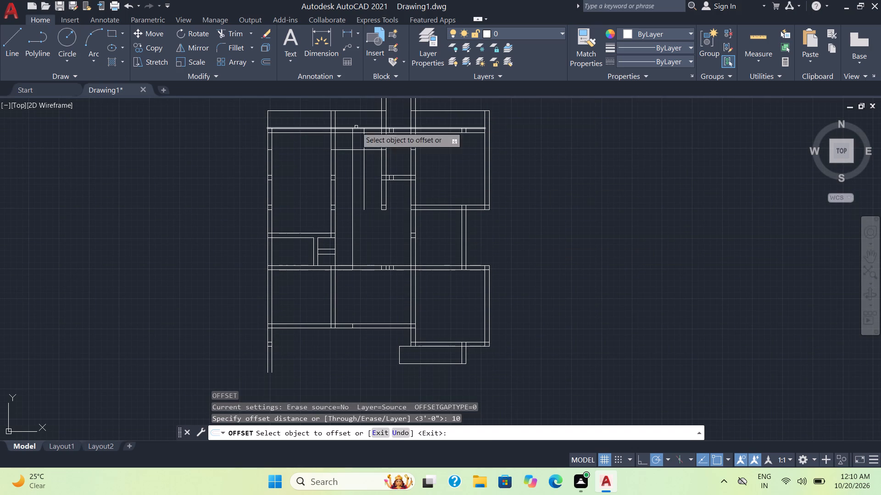
{"action": "left_click", "coordinate": [345, 149]}
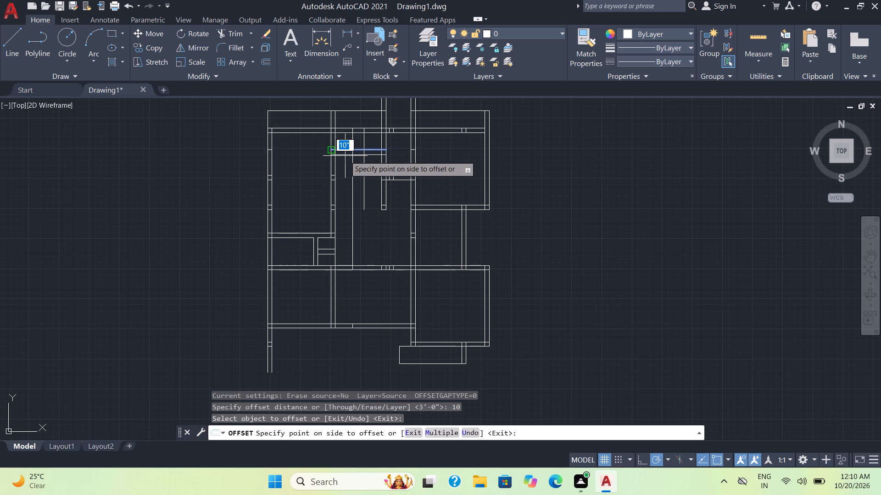
{"action": "left_click", "coordinate": [345, 156]}
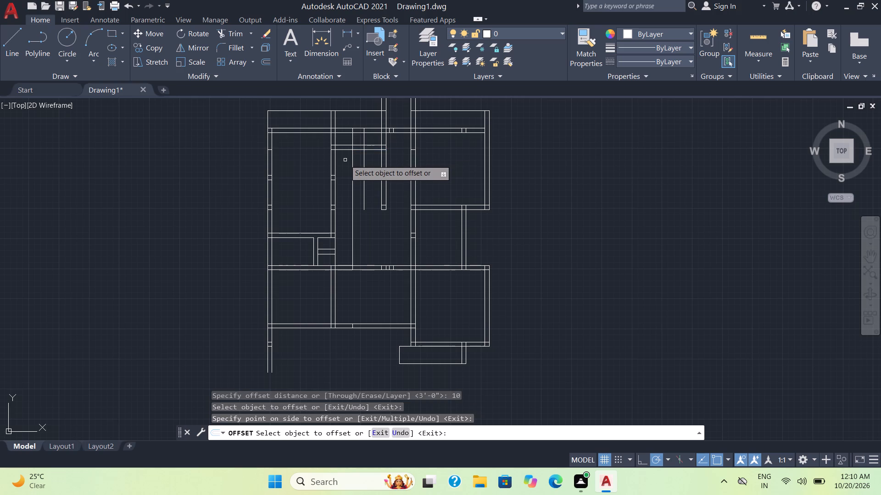
{"action": "key", "text": "ctrl+z"}
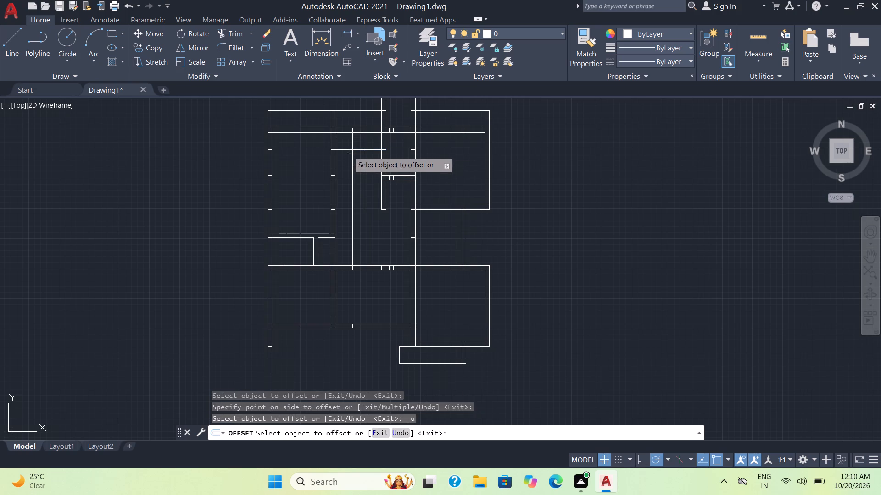
{"action": "left_click", "coordinate": [349, 149]}
{"action": "left_click", "coordinate": [348, 157]}
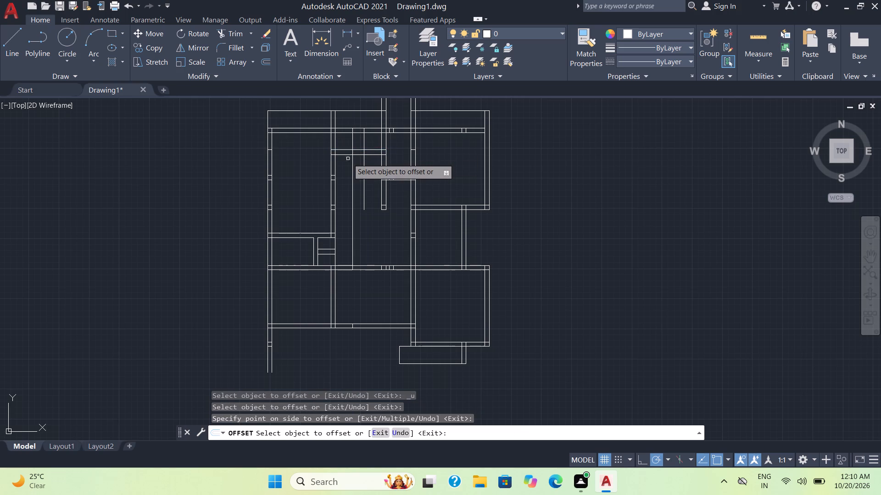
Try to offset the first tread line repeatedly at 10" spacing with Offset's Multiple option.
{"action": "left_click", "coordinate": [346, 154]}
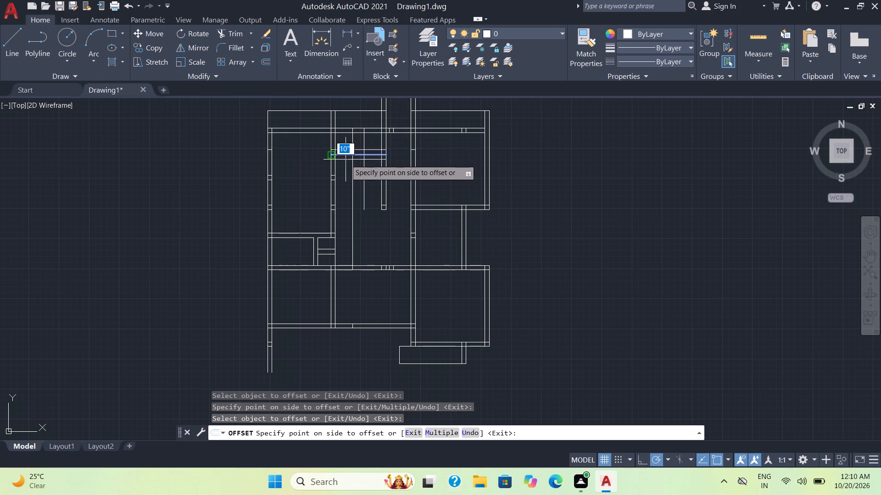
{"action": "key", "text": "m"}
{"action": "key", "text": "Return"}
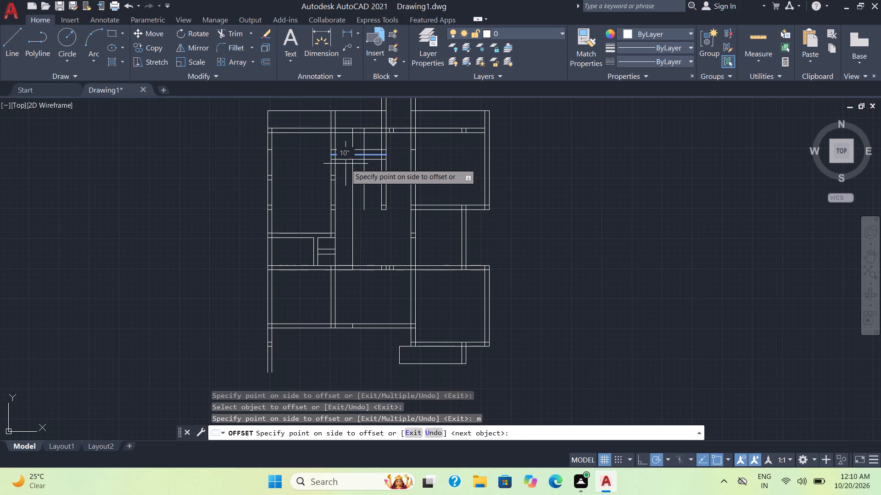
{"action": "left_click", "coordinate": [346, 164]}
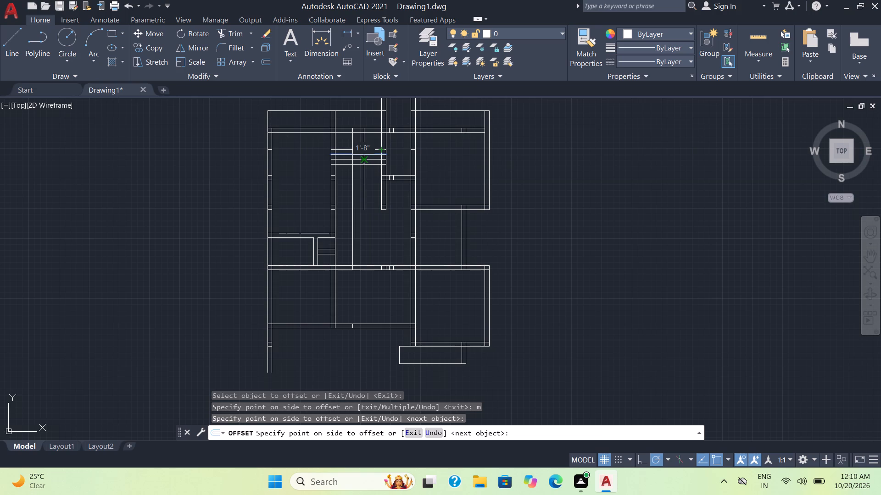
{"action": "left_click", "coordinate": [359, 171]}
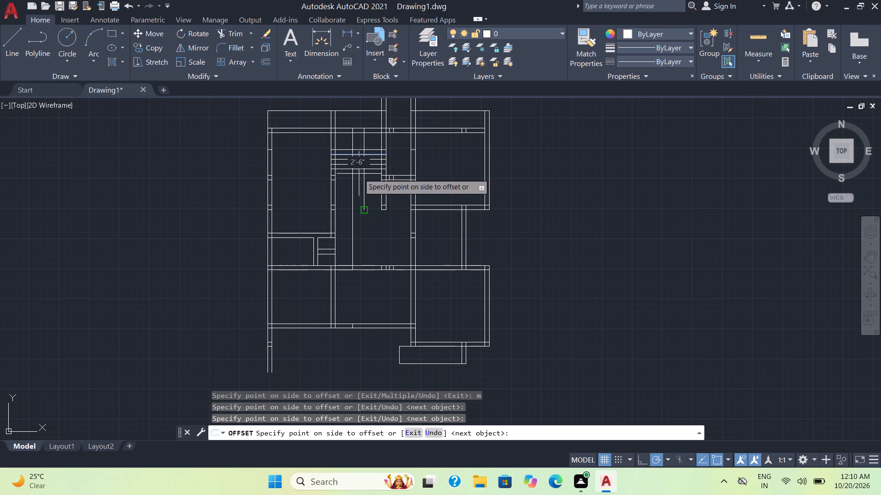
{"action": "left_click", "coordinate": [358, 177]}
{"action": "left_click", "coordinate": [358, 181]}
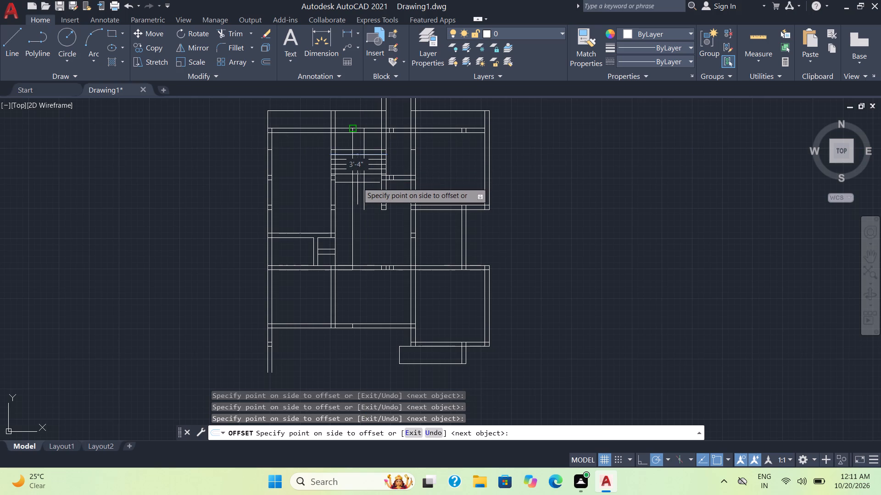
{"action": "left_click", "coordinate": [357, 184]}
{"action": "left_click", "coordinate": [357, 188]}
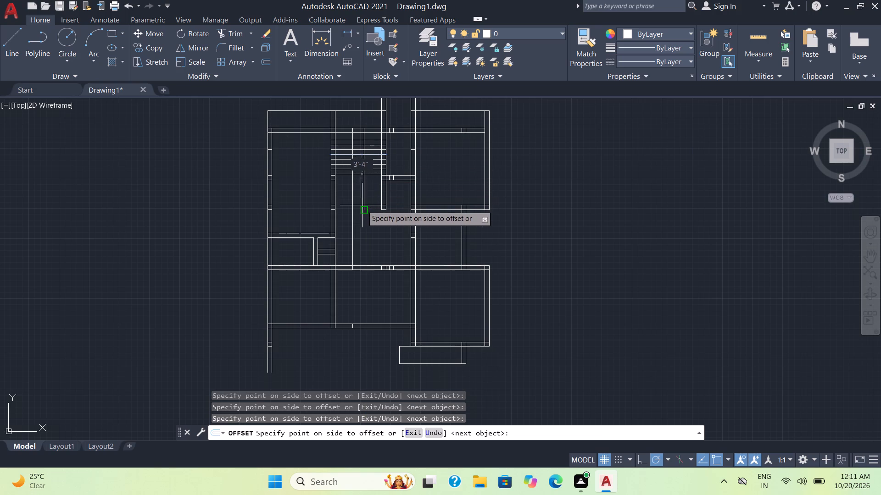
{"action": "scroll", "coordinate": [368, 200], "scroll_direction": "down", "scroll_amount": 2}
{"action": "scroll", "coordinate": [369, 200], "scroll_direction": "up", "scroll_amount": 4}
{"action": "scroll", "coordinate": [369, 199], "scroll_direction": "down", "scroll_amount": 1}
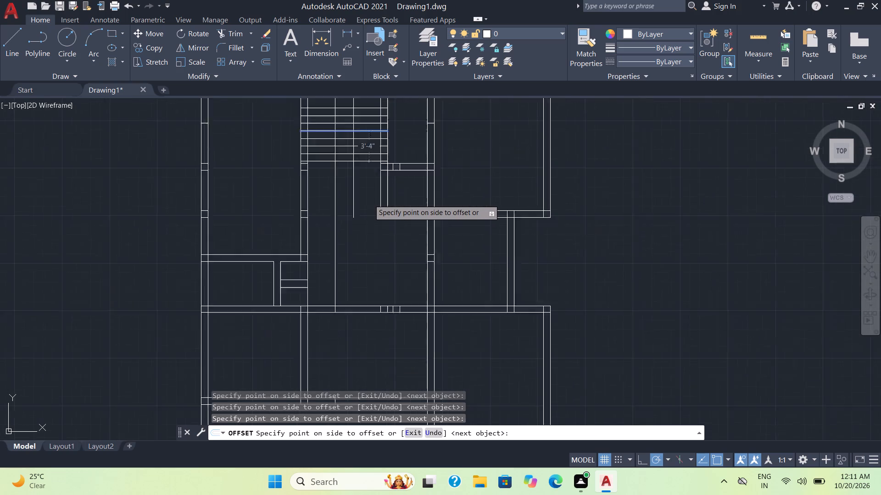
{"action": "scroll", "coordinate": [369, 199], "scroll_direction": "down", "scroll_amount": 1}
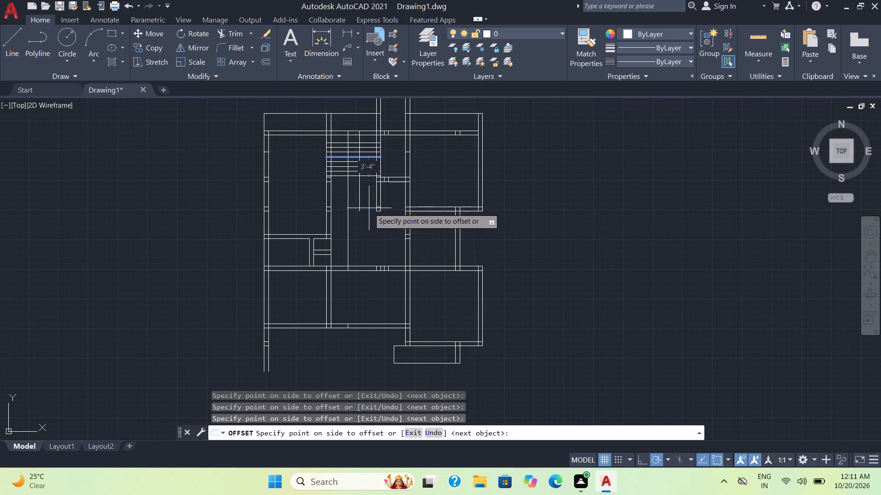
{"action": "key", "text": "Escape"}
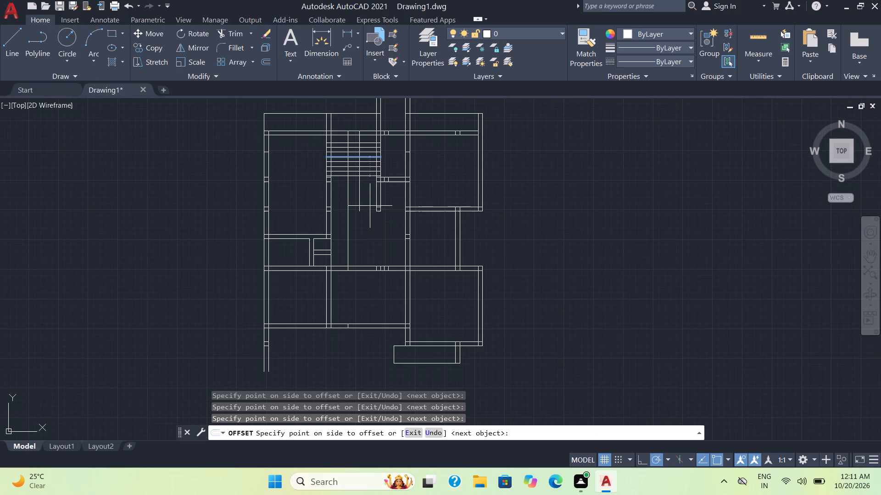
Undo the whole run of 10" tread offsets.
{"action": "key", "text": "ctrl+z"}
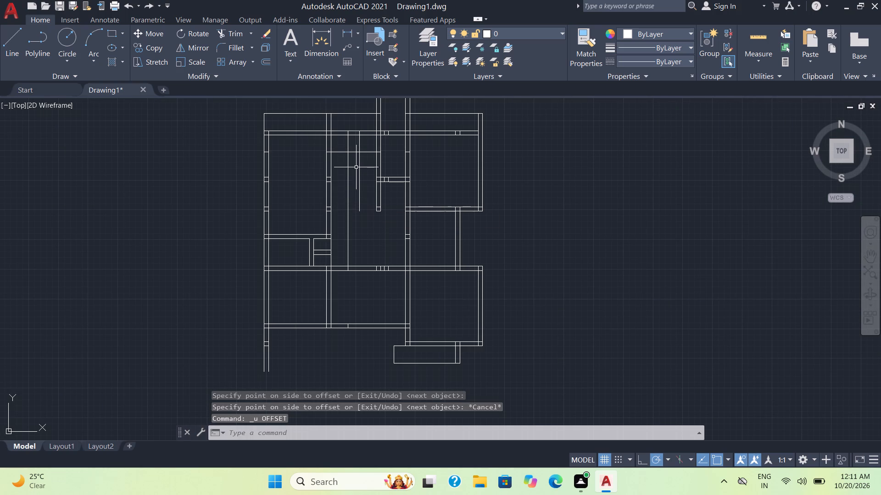
Trim the horizontal 3' line's ends and the pair of partition lines below where they cross the second vertical wall and short middle wall.
{"action": "type", "text": "tr"}
{"action": "key", "text": "Return"}
{"action": "scroll", "coordinate": [333, 160], "scroll_direction": "up", "scroll_amount": 2}
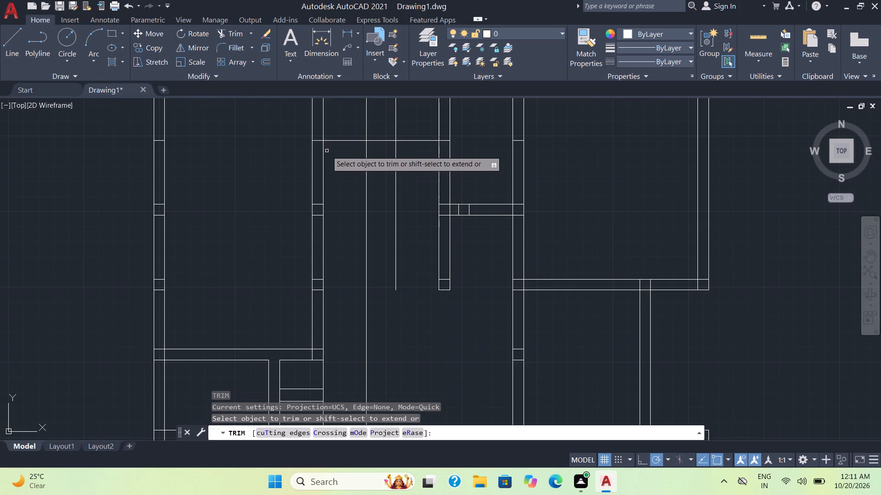
{"action": "left_click", "coordinate": [317, 141]}
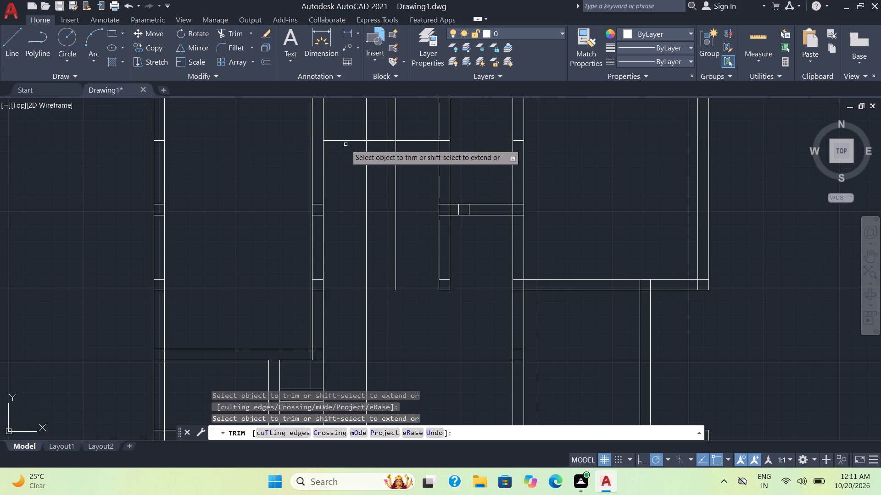
{"action": "left_click", "coordinate": [445, 140]}
{"action": "scroll", "coordinate": [407, 152], "scroll_direction": "down", "scroll_amount": 1}
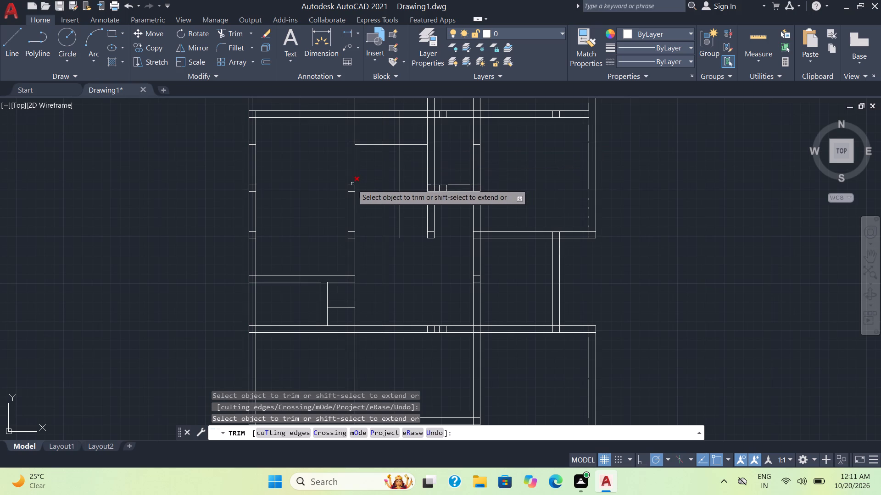
{"action": "left_click", "coordinate": [352, 185]}
{"action": "left_click", "coordinate": [351, 192]}
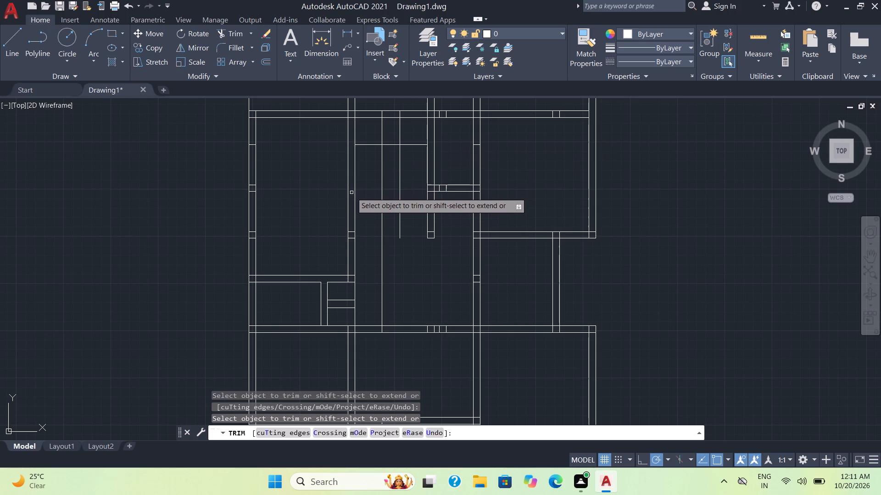
{"action": "left_click", "coordinate": [431, 185]}
{"action": "left_click", "coordinate": [431, 190]}
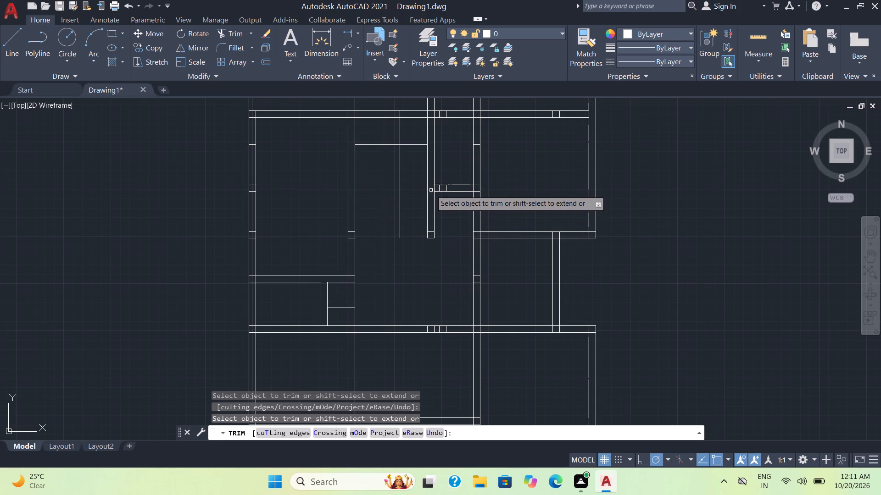
Trim both vertical 3' lines inside the upper wall and the plan's topmost line from the second vertical wall through the short middle wall.
{"action": "left_click", "coordinate": [400, 114]}
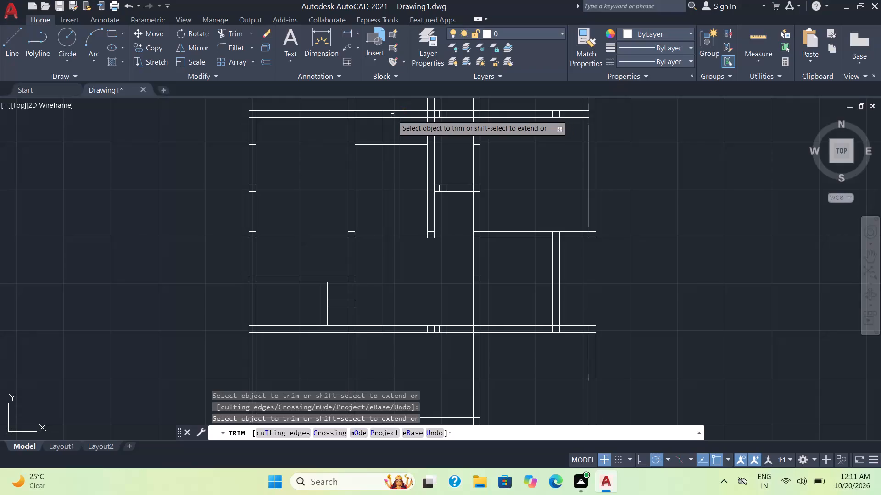
{"action": "left_click", "coordinate": [381, 115]}
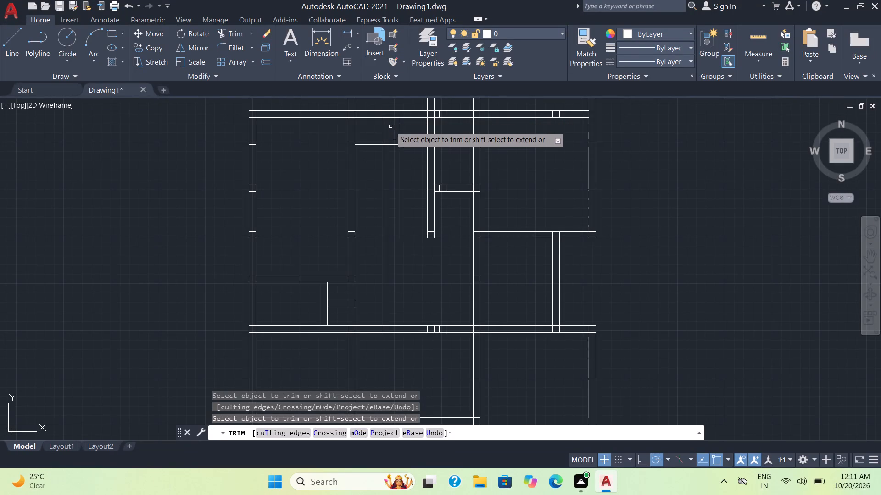
{"action": "scroll", "coordinate": [390, 132], "scroll_direction": "down", "scroll_amount": 1}
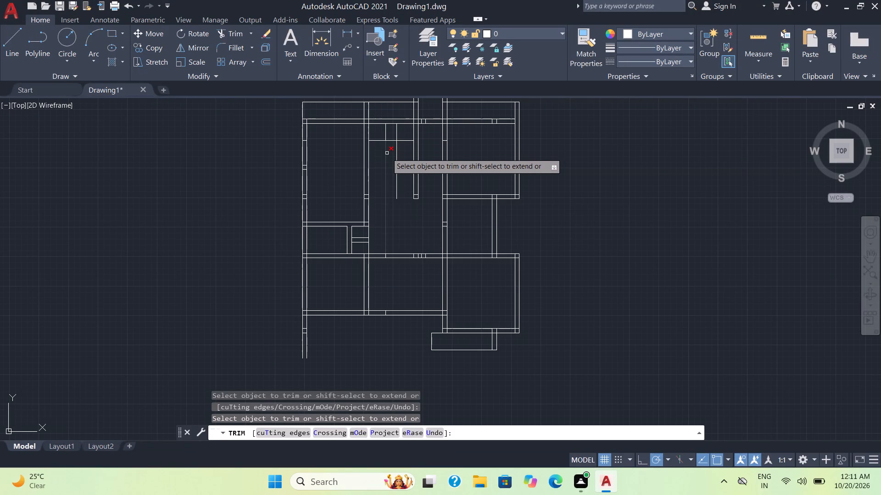
{"action": "left_click", "coordinate": [396, 102]}
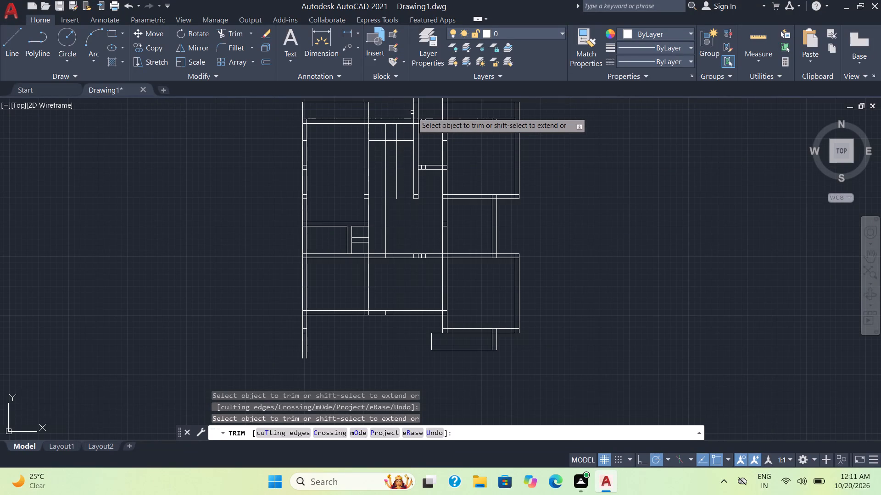
{"action": "scroll", "coordinate": [416, 102], "scroll_direction": "up", "scroll_amount": 1}
{"action": "left_click", "coordinate": [414, 102]}
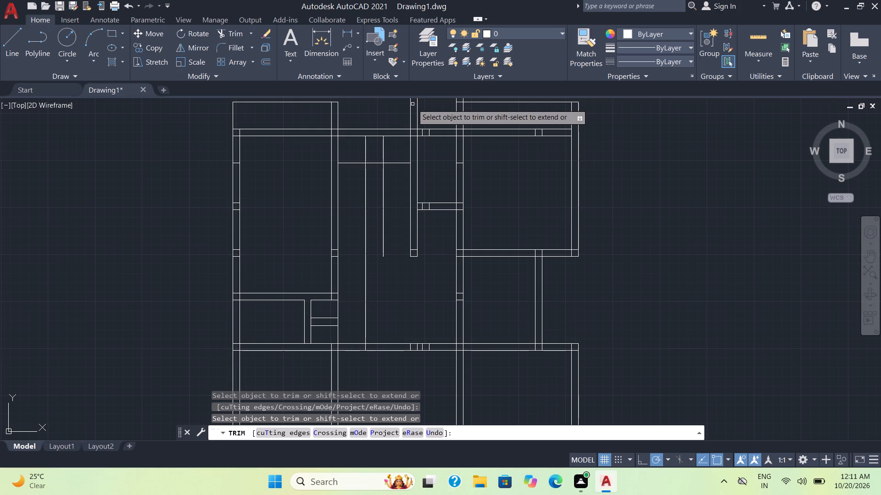
{"action": "key", "text": "Escape"}
Offset the staircase's horizontal 3' line 10" downward, and offset that new line six more times downward at 10" spacing for the treads.
{"action": "key", "text": "o"}
{"action": "key", "text": "Return"}
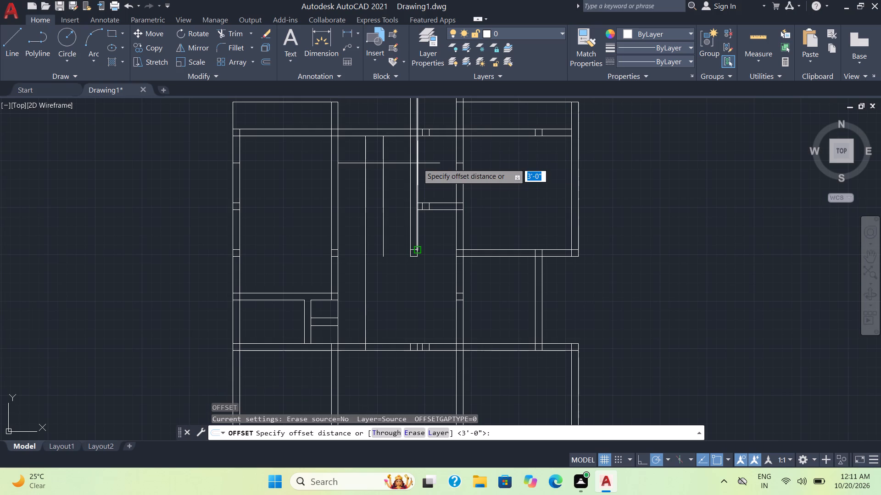
{"action": "type", "text": "10"}
{"action": "key", "text": "Return"}
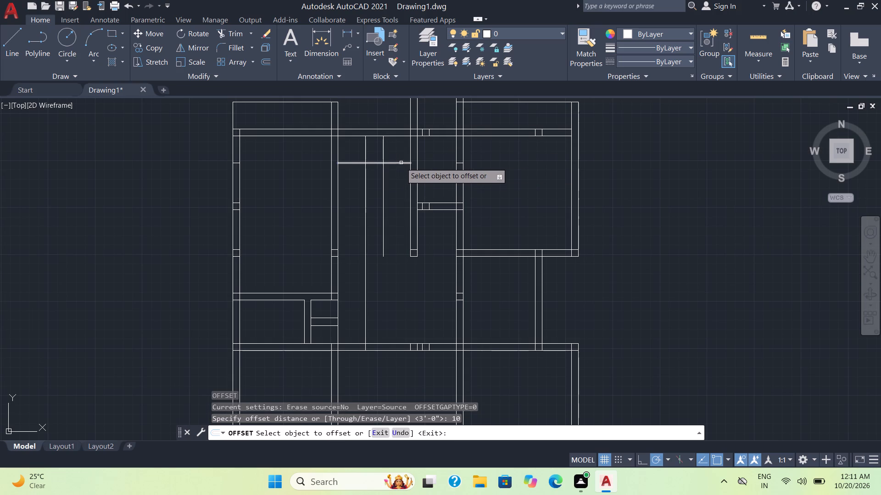
{"action": "left_click", "coordinate": [401, 163]}
{"action": "left_click", "coordinate": [398, 172]}
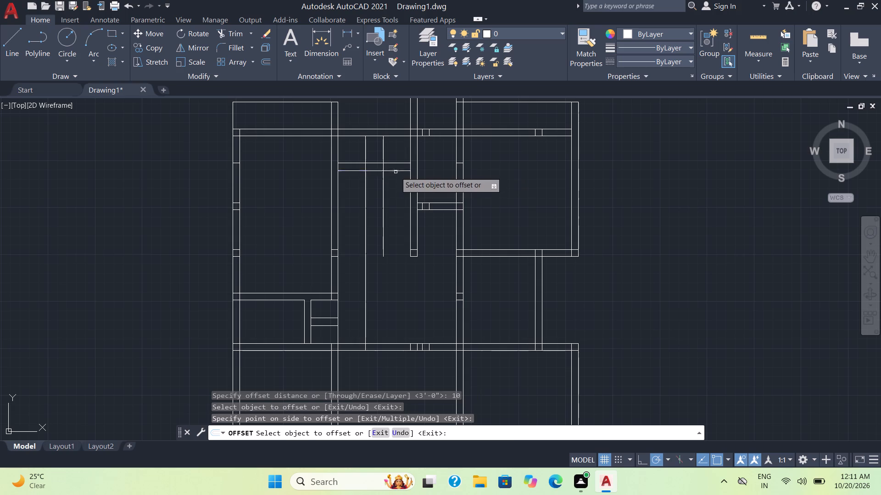
{"action": "left_click", "coordinate": [396, 172]}
{"action": "key", "text": "m"}
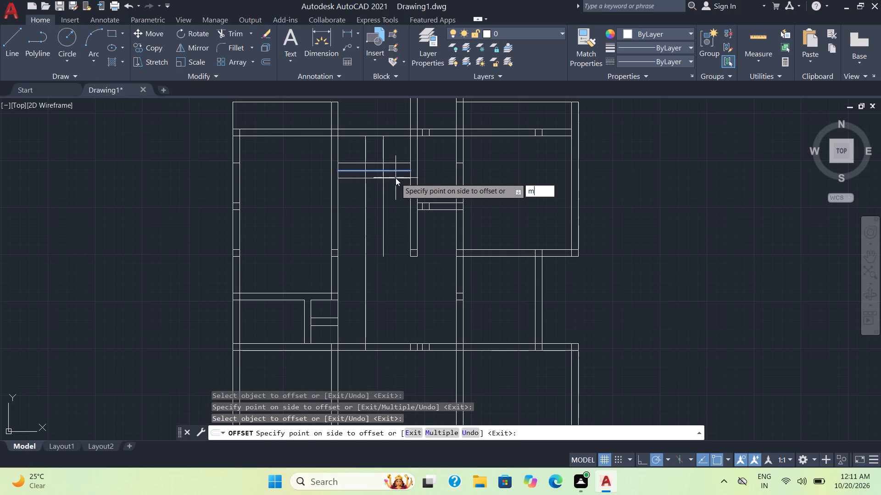
{"action": "key", "text": "Return"}
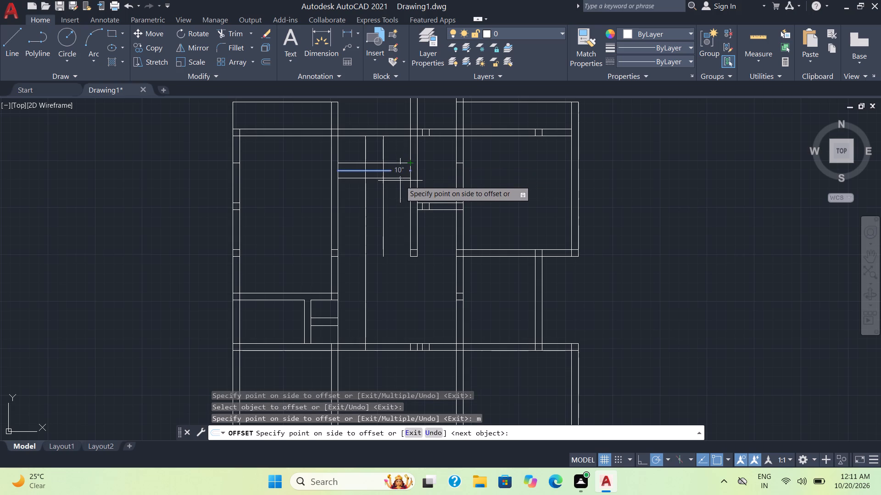
{"action": "left_click", "coordinate": [399, 184]}
{"action": "left_click", "coordinate": [397, 195]}
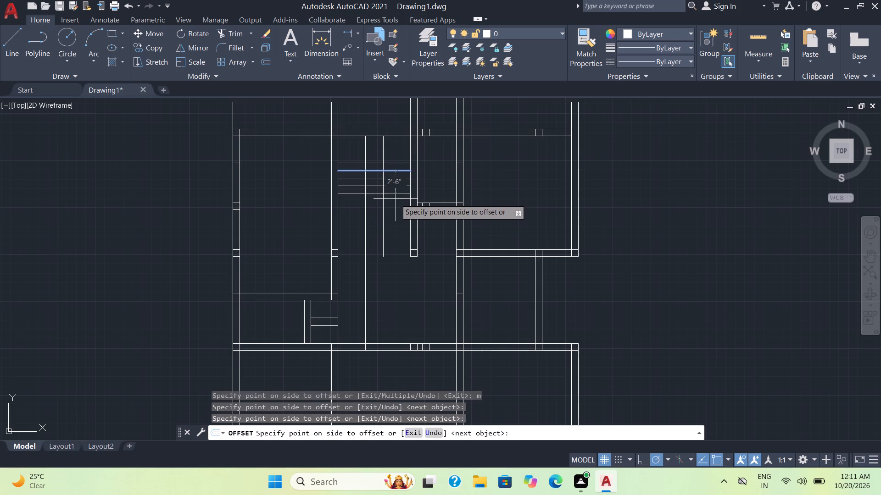
{"action": "left_click", "coordinate": [396, 202]}
{"action": "left_click", "coordinate": [395, 209]}
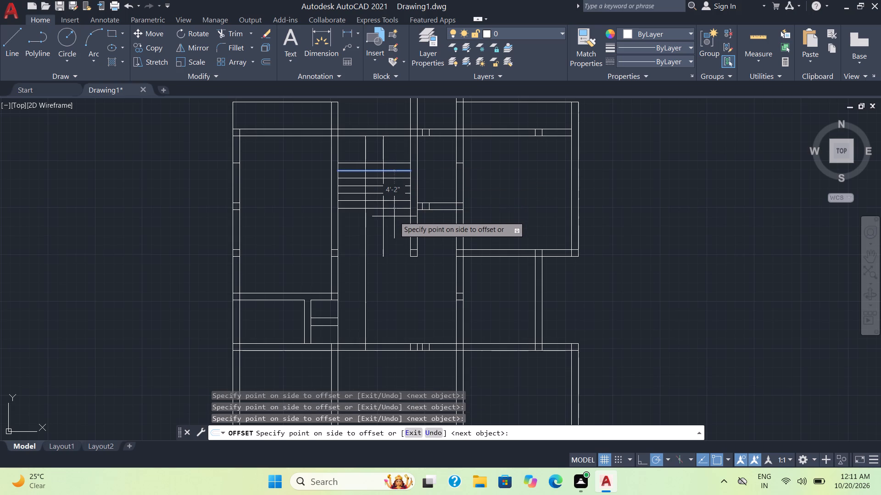
{"action": "left_click", "coordinate": [394, 216]}
{"action": "left_click", "coordinate": [394, 223]}
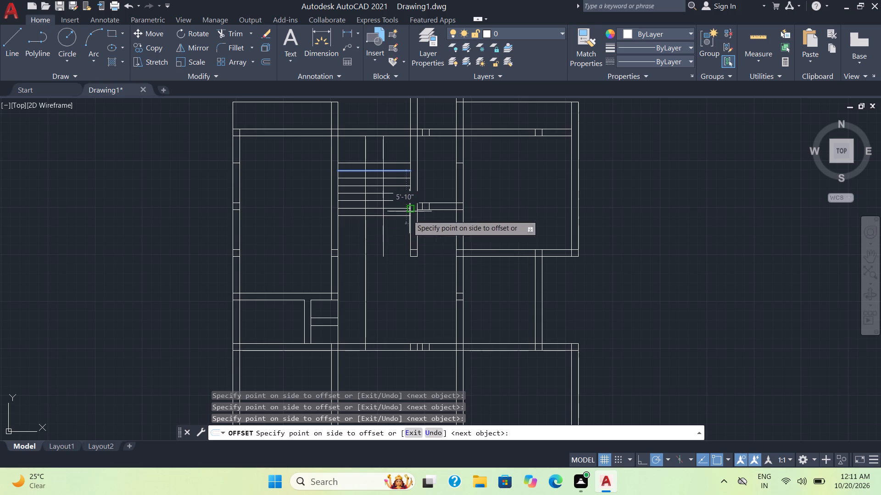
{"action": "key", "text": "Escape"}
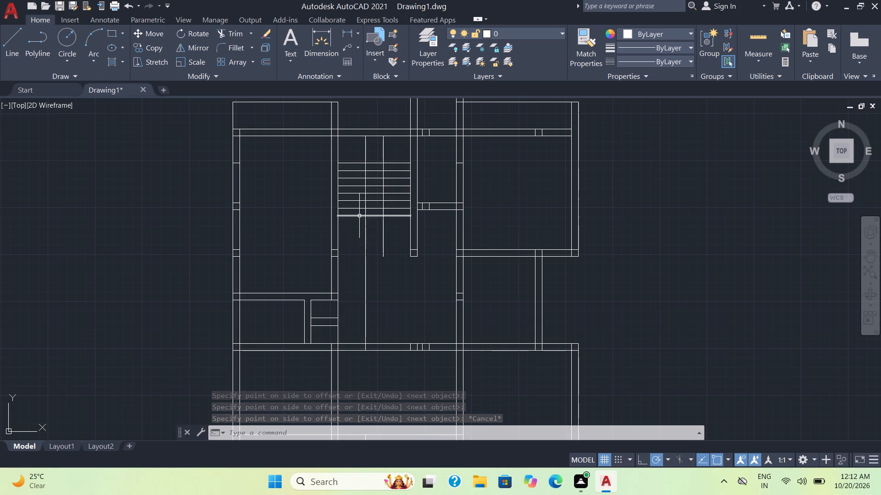
Offset the staircase's left vertical 3' line 10" to the right.
{"action": "key", "text": "space"}
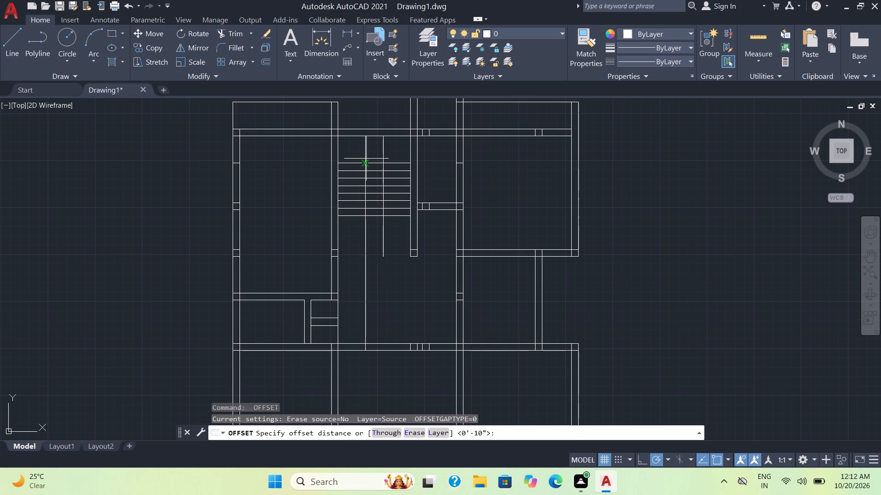
{"action": "key", "text": "space"}
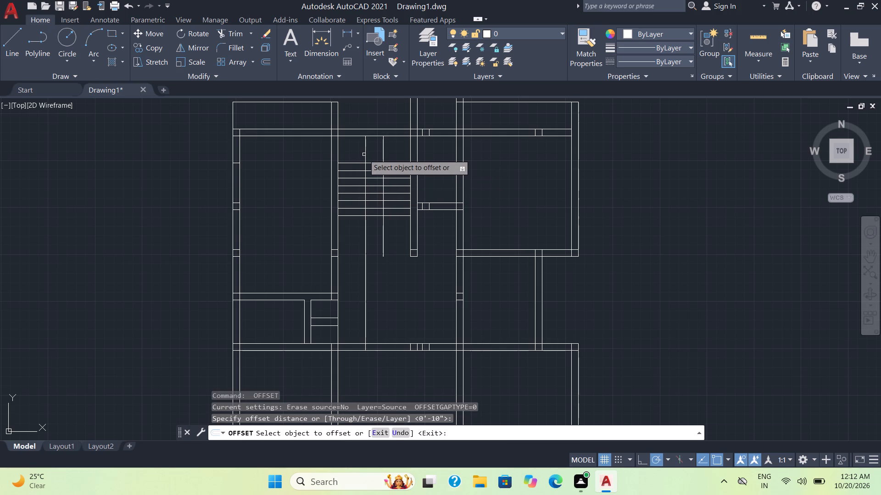
{"action": "left_click", "coordinate": [364, 154]}
{"action": "left_click", "coordinate": [368, 154]}
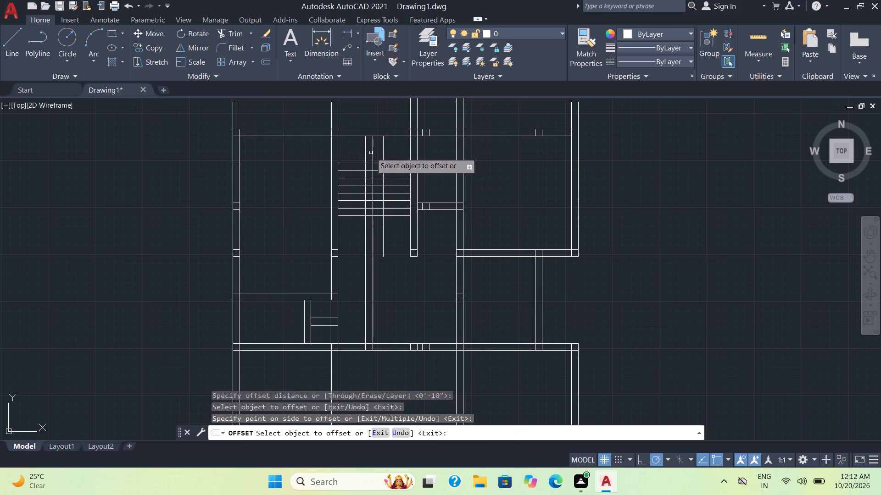
{"action": "left_click", "coordinate": [373, 153]}
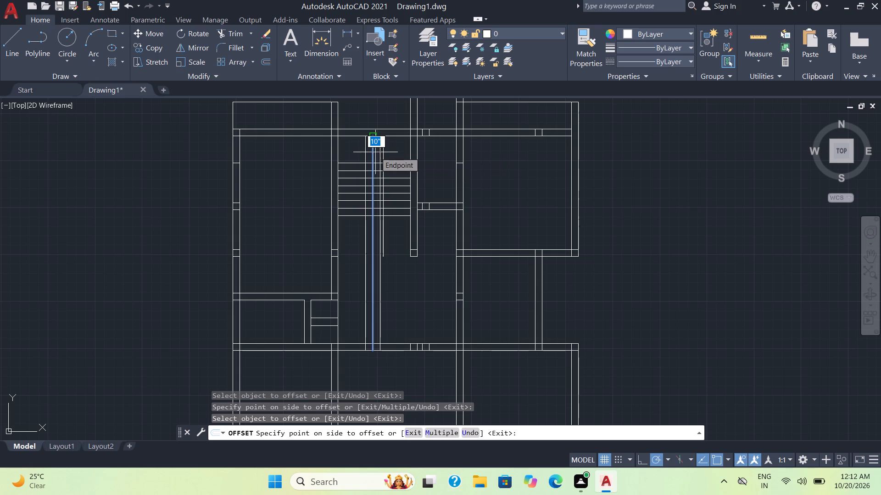
{"action": "key", "text": "Escape"}
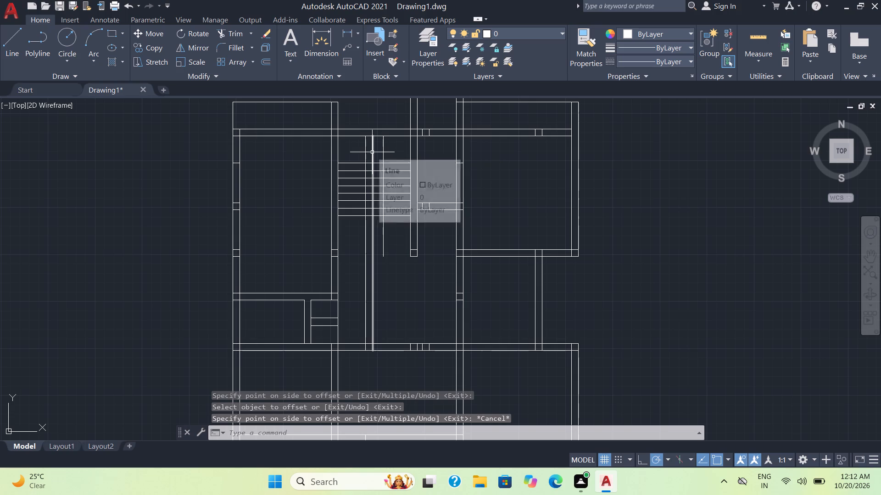
{"action": "key", "text": "Escape"}
Delete the vertical line offset 10" beside the staircase's left vertical 3' line.
{"action": "left_click", "coordinate": [372, 152]}
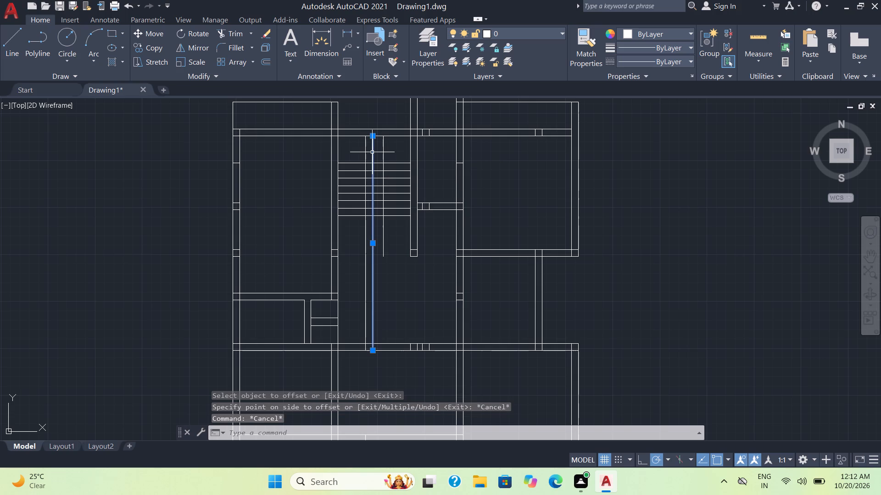
{"action": "key", "text": "Delete"}
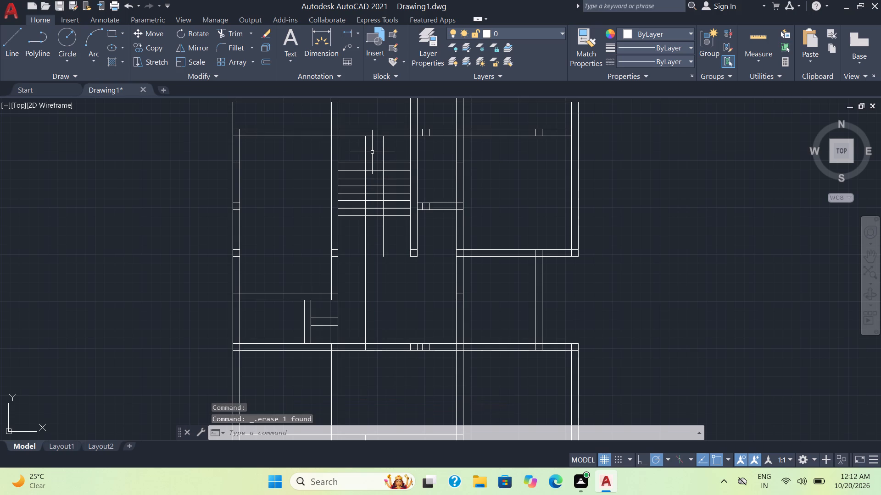
Measure the gap between the staircase's two vertical 3' lines above the treads.
{"action": "left_click", "coordinate": [755, 43]}
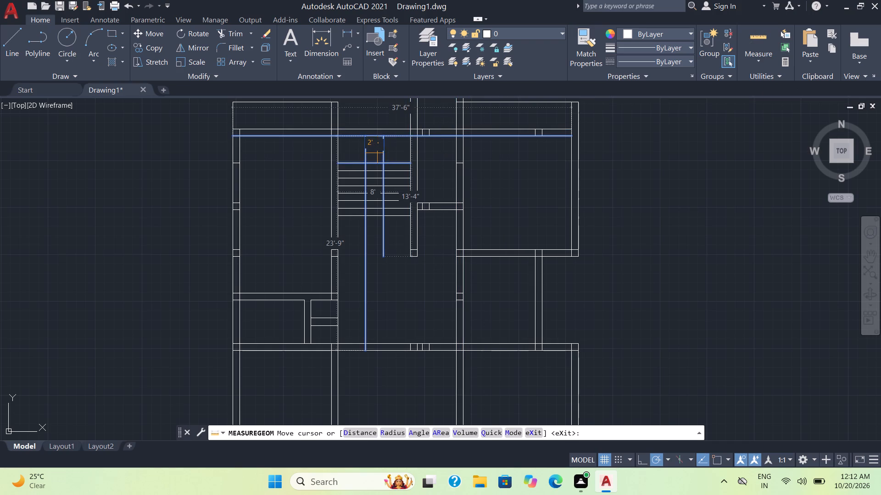
{"action": "scroll", "coordinate": [376, 151], "scroll_direction": "up", "scroll_amount": 3}
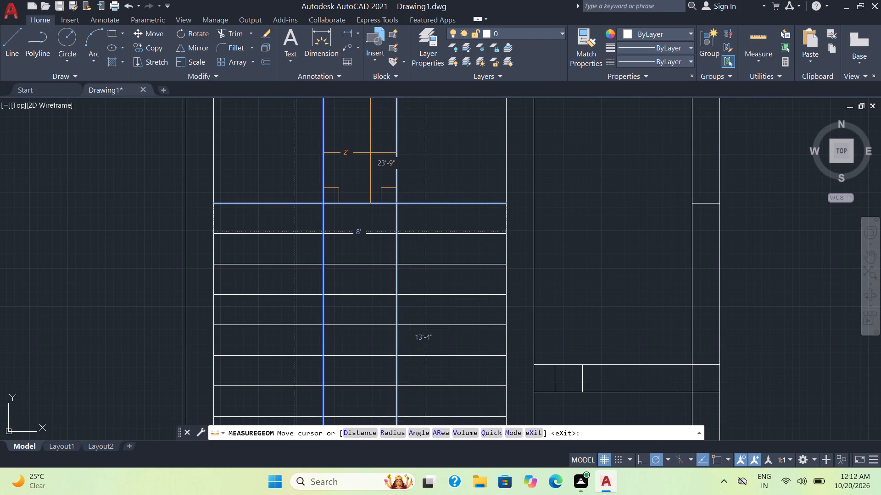
{"action": "key", "text": "Escape"}
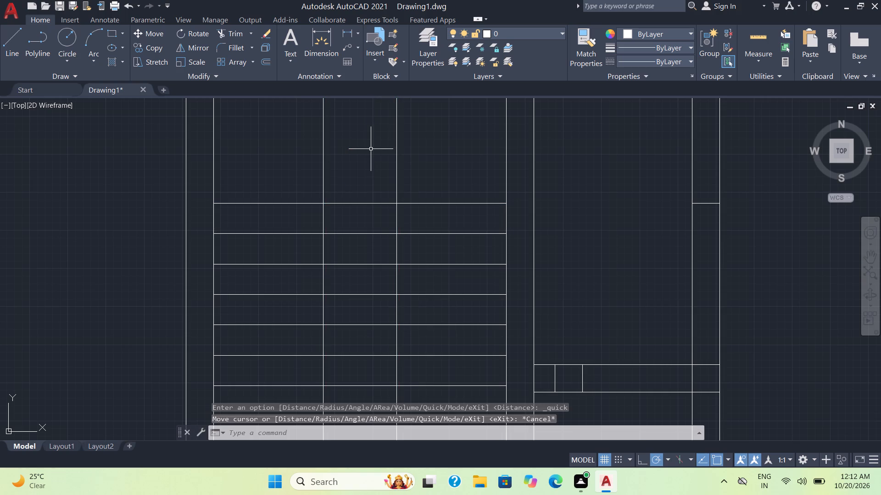
{"action": "scroll", "coordinate": [343, 170], "scroll_direction": "down", "scroll_amount": 1}
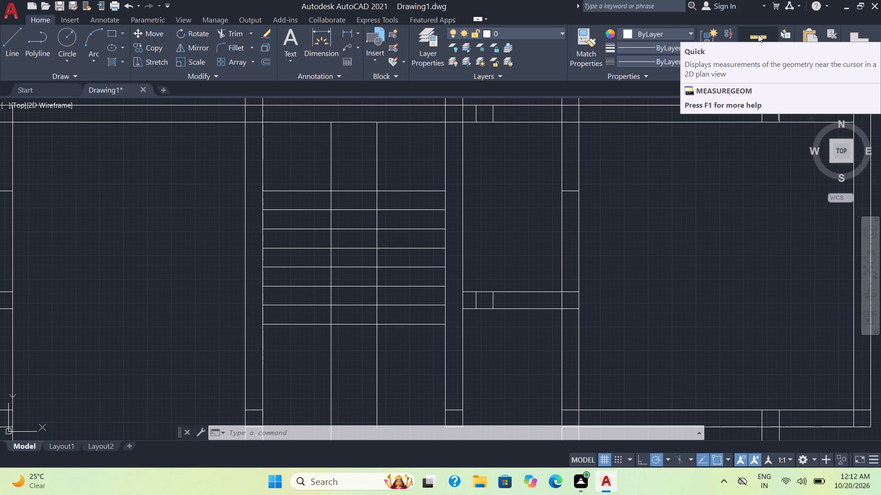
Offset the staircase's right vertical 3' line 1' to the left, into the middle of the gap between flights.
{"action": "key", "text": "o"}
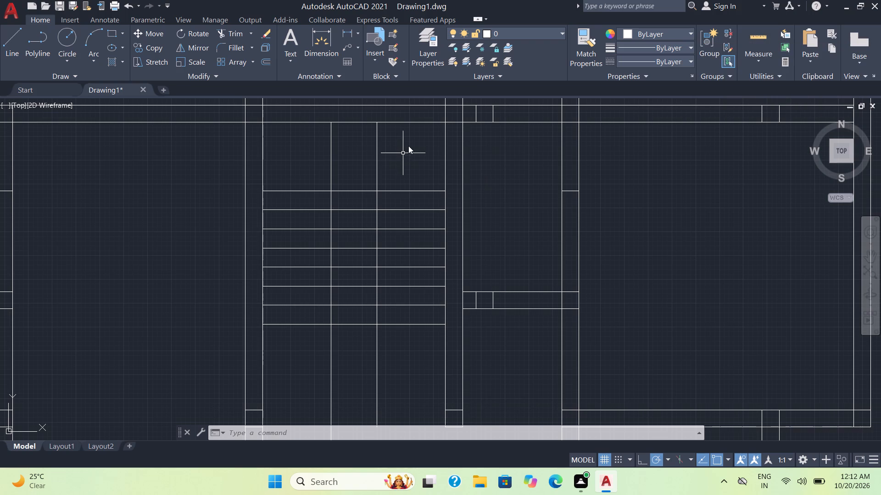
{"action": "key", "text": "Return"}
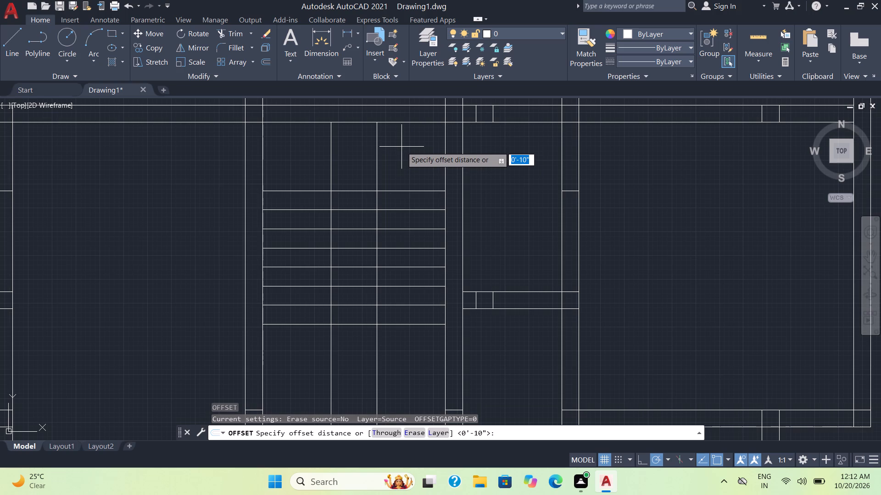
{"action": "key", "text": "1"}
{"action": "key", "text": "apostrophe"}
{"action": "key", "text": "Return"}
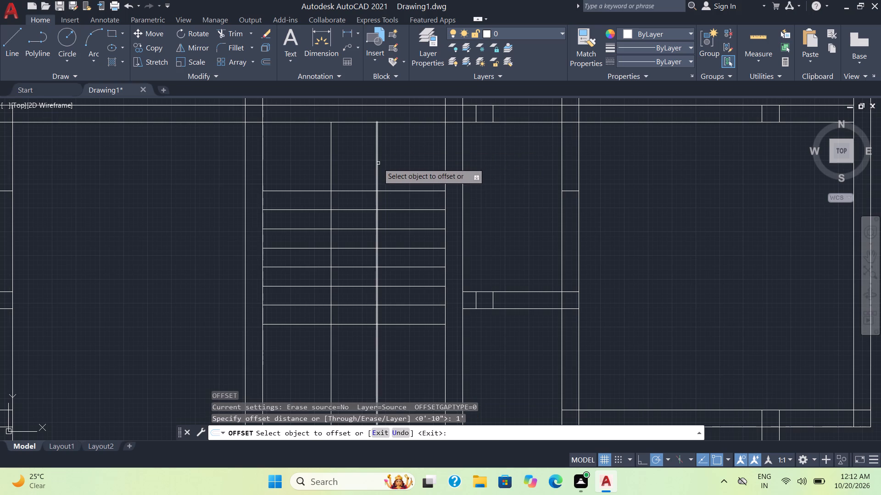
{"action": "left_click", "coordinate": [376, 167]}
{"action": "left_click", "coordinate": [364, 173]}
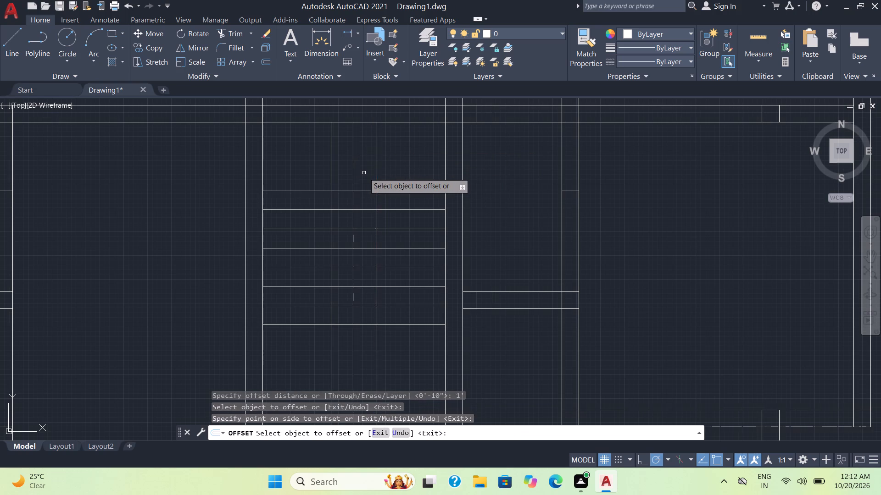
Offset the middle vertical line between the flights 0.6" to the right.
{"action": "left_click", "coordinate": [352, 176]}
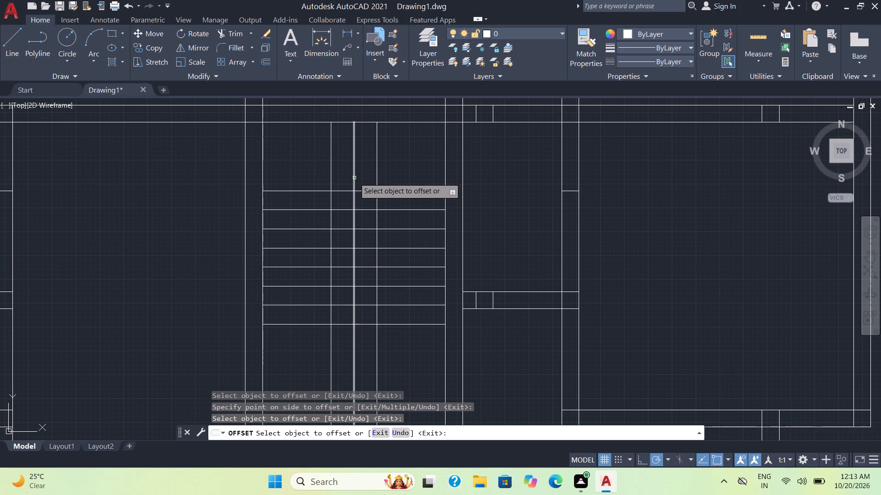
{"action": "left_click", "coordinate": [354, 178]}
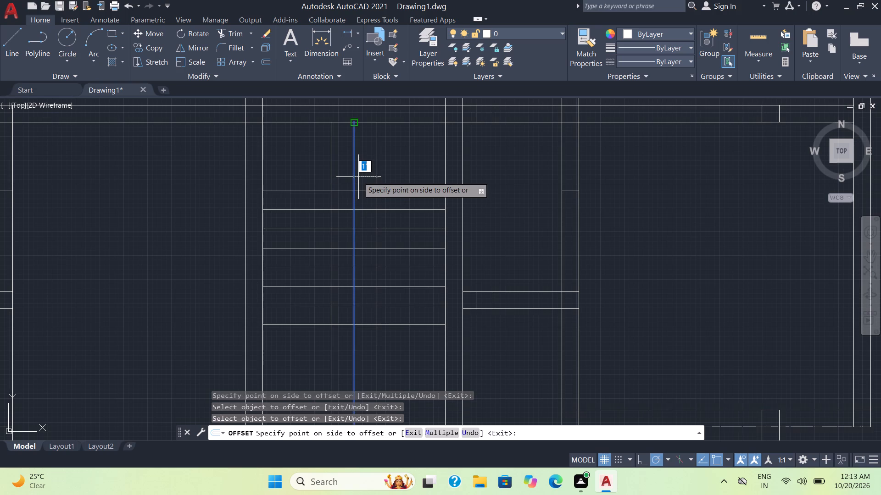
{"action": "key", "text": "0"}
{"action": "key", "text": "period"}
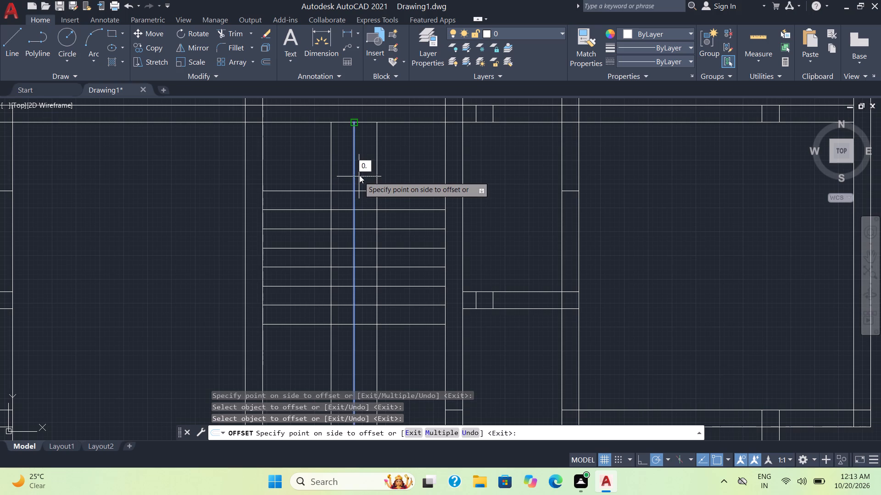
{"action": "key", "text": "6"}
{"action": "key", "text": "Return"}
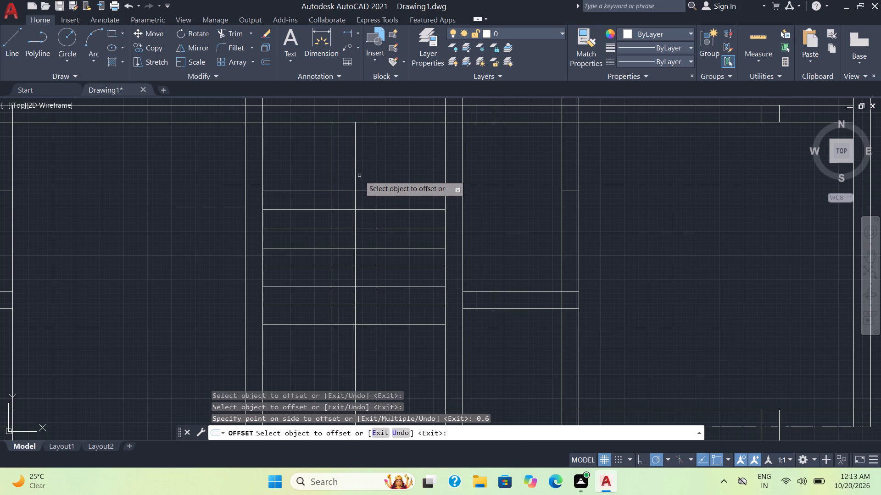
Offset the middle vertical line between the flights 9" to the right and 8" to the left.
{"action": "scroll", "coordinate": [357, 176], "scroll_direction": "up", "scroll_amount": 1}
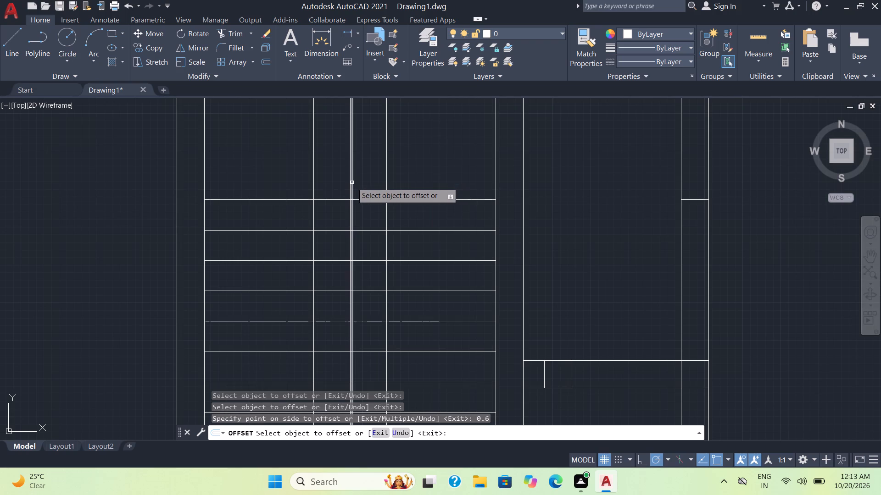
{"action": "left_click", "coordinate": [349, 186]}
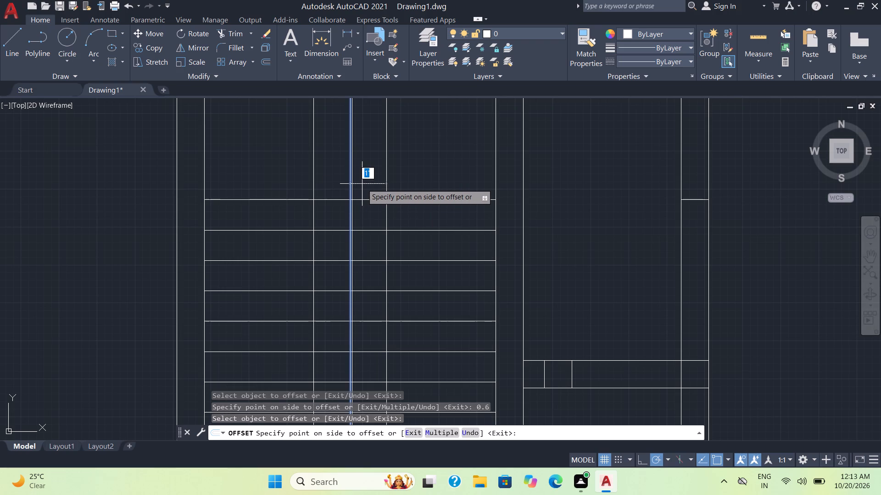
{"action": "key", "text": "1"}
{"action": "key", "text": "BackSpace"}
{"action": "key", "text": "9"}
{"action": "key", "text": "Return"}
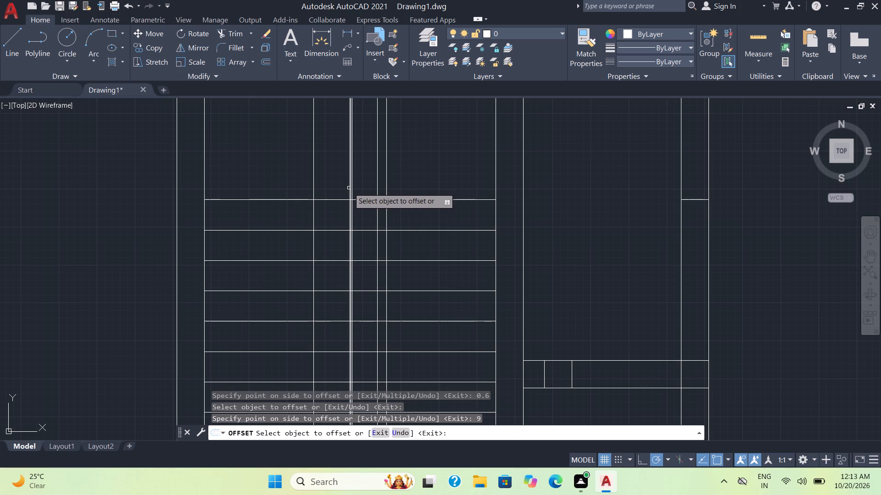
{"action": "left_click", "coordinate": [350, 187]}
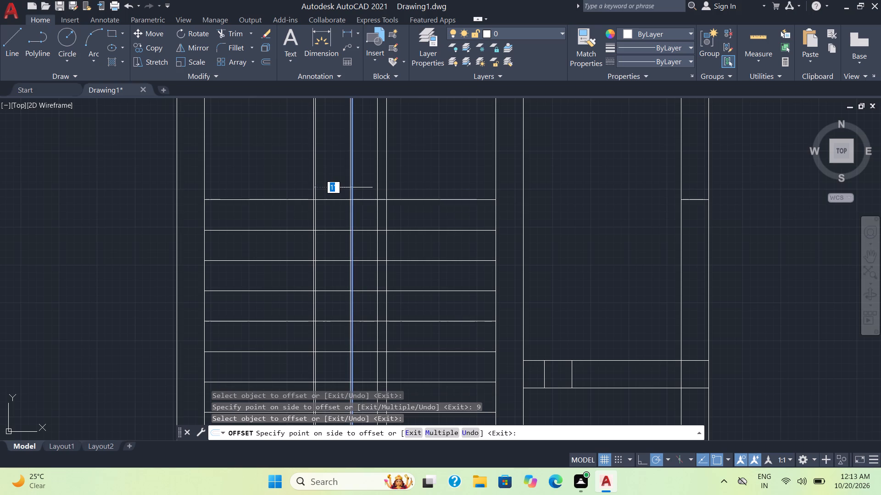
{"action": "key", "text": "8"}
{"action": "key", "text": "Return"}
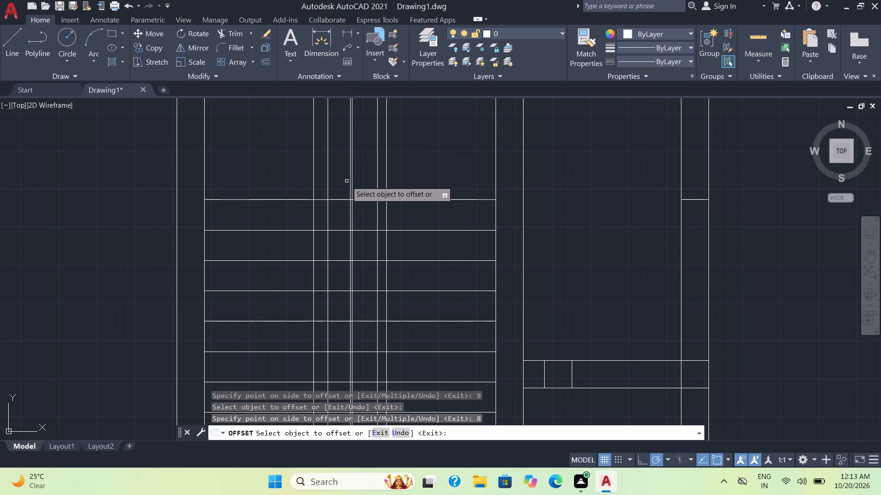
Offset the staircase's left vertical 3' line 8" to the right, and offset that new line another 8" to the right.
{"action": "left_click", "coordinate": [313, 188]}
{"action": "key", "text": "8"}
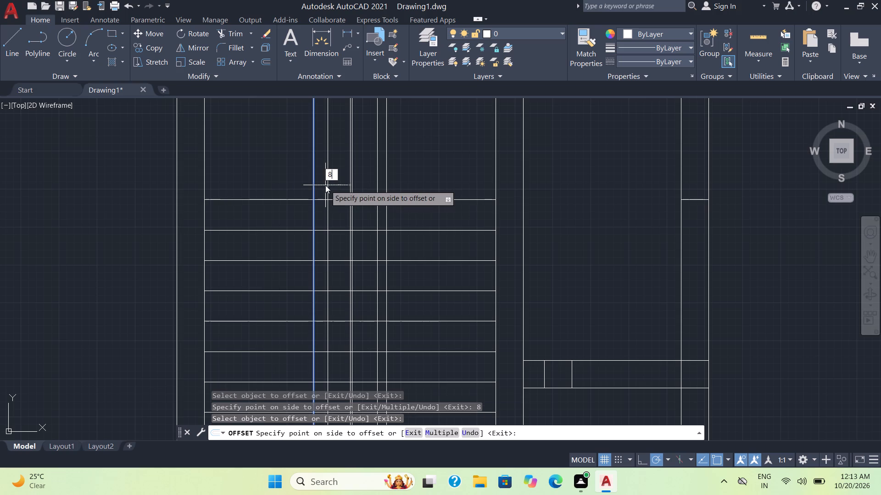
{"action": "key", "text": "Return"}
{"action": "left_click", "coordinate": [339, 176]}
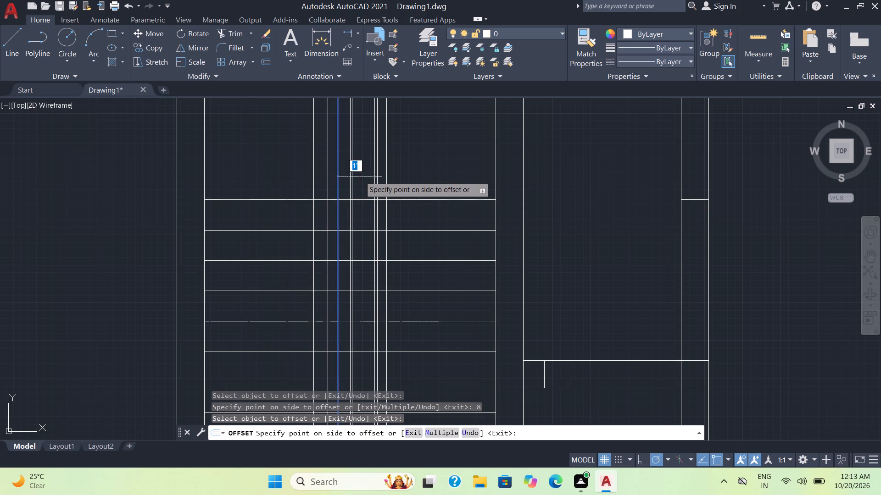
{"action": "key", "text": "8"}
{"action": "key", "text": "Return"}
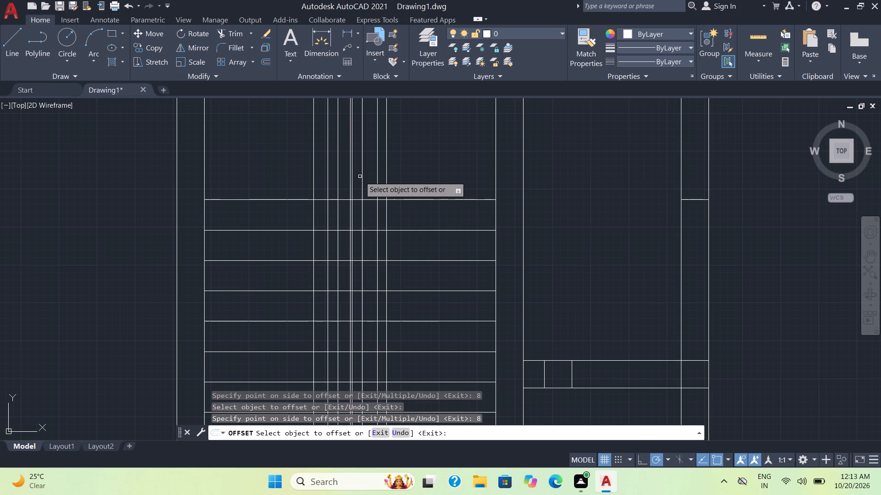
{"action": "key", "text": "Escape"}
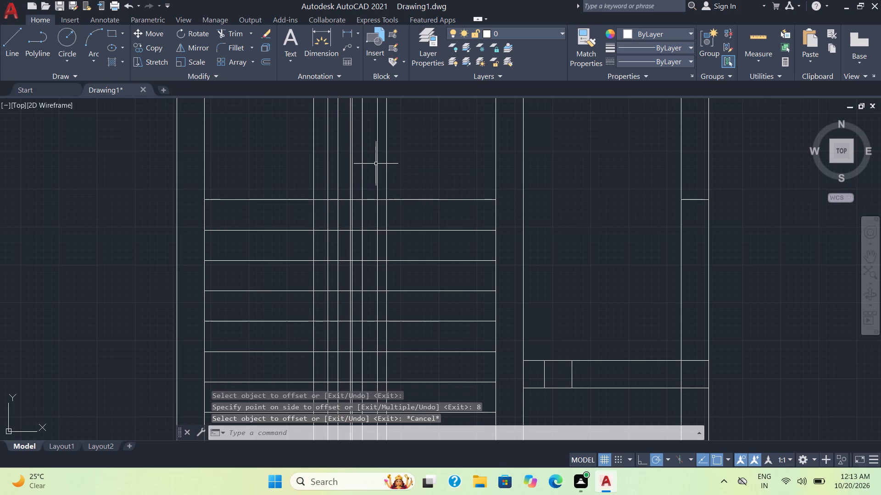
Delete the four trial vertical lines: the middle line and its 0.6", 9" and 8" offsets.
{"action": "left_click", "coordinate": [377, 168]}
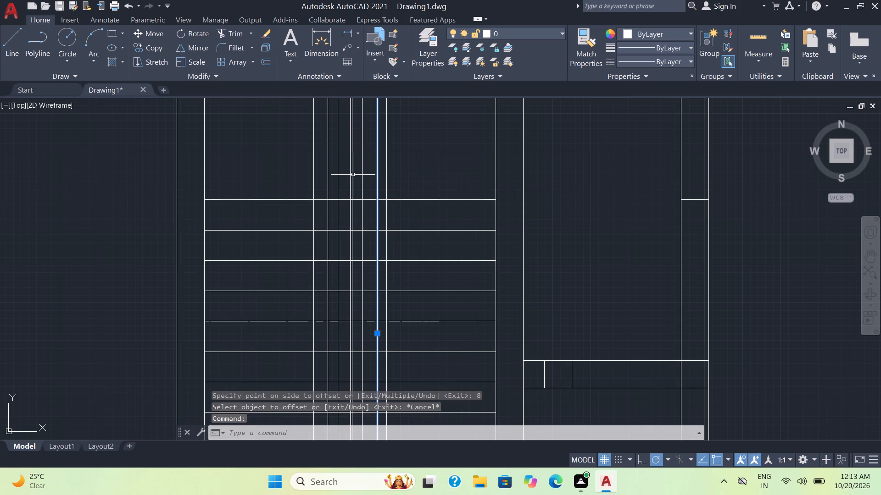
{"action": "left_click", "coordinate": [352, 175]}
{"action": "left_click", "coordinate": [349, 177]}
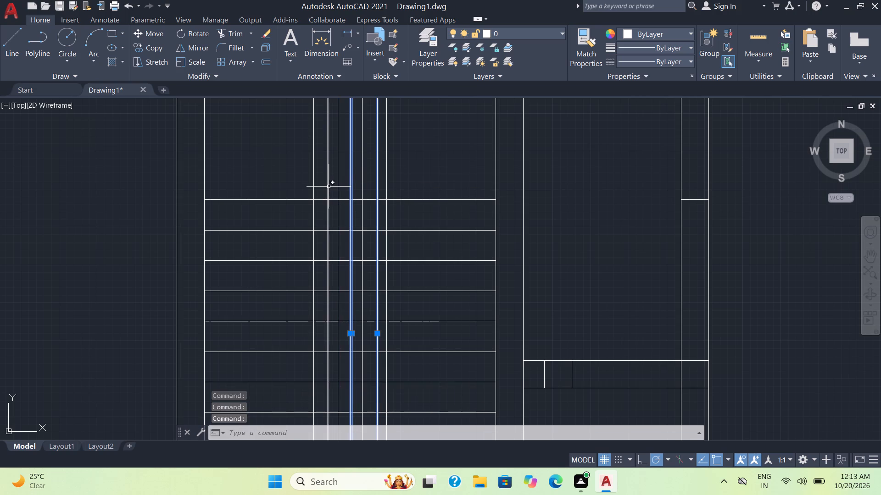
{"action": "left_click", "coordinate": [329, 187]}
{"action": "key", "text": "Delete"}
Trim the tread lines and the two inner vertical lines out of the gap between the stair flights, below the top tread line.
{"action": "scroll", "coordinate": [369, 189], "scroll_direction": "down", "scroll_amount": 1}
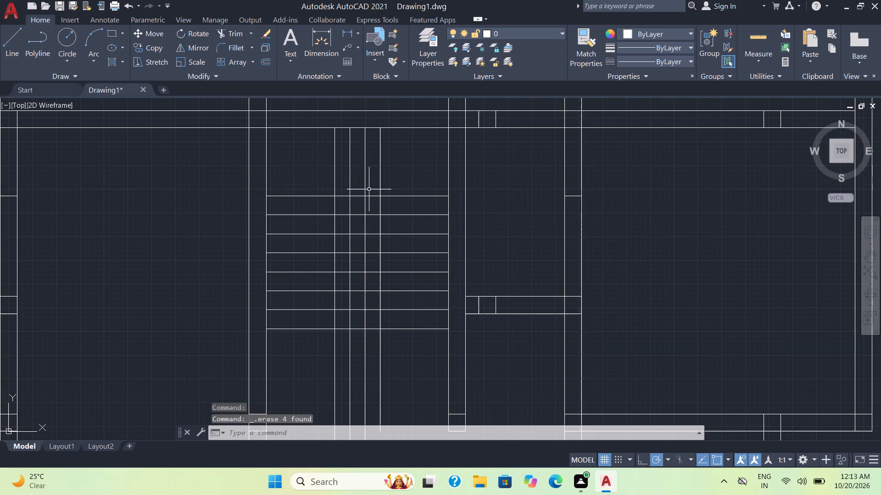
{"action": "type", "text": "tr"}
{"action": "key", "text": "Return"}
{"action": "left_click", "coordinate": [345, 205]}
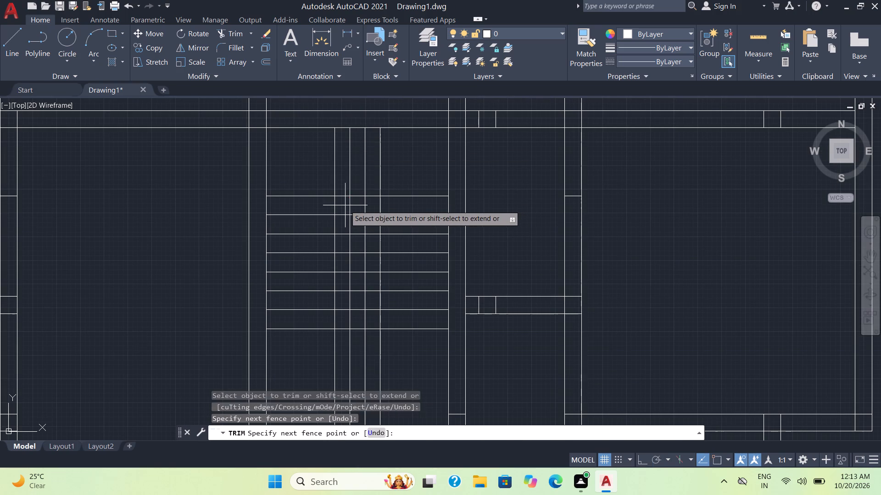
{"action": "left_click_drag", "start_coordinate": [368, 206], "coordinate": [369, 221]}
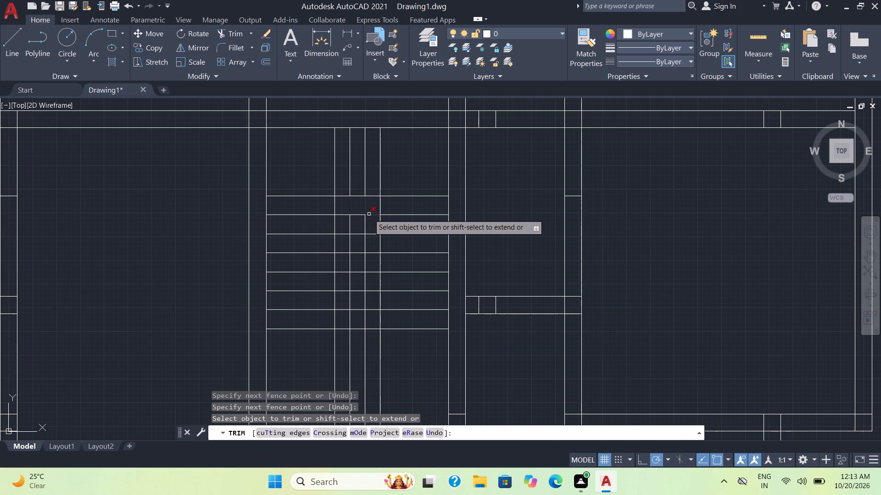
{"action": "left_click_drag", "start_coordinate": [369, 211], "coordinate": [363, 321]}
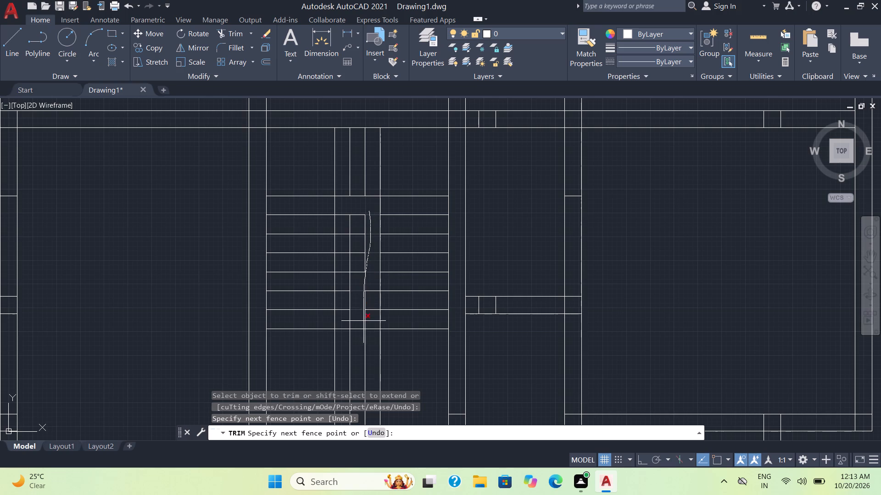
{"action": "left_click_drag", "start_coordinate": [363, 321], "coordinate": [368, 251]}
{"action": "left_click_drag", "start_coordinate": [368, 251], "coordinate": [345, 269]}
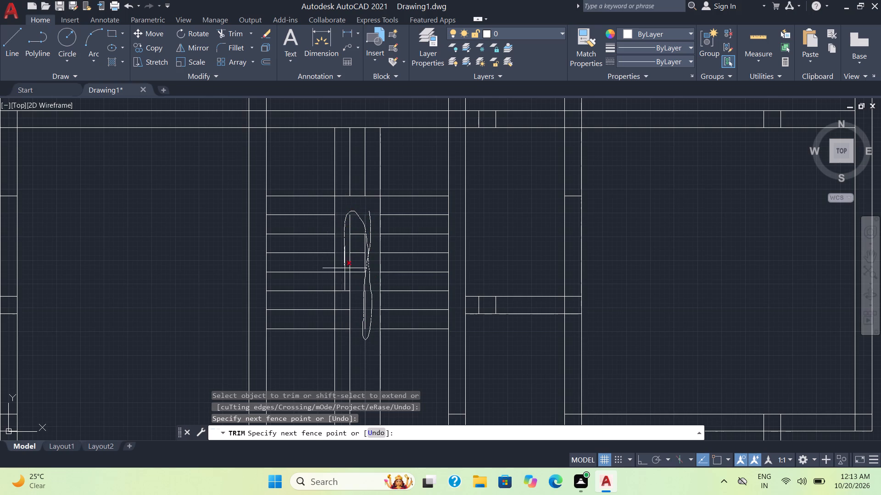
{"action": "left_click_drag", "start_coordinate": [345, 269], "coordinate": [339, 360]}
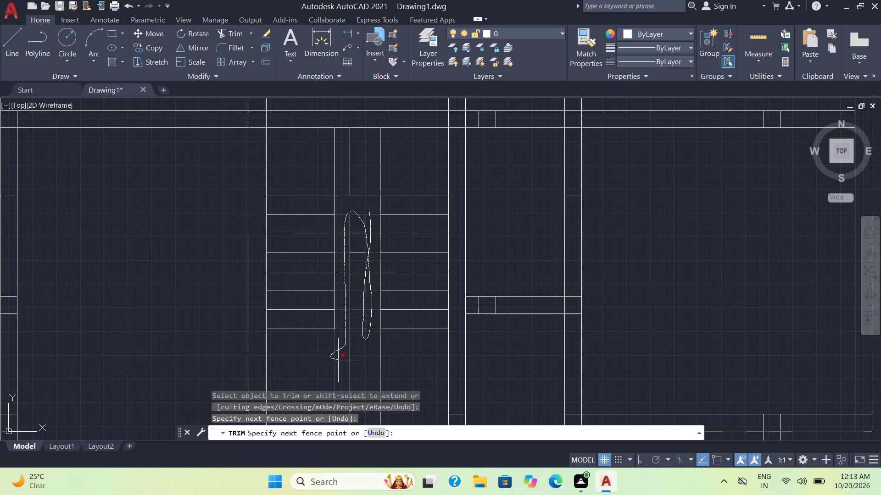
{"action": "left_click_drag", "start_coordinate": [339, 360], "coordinate": [392, 359]}
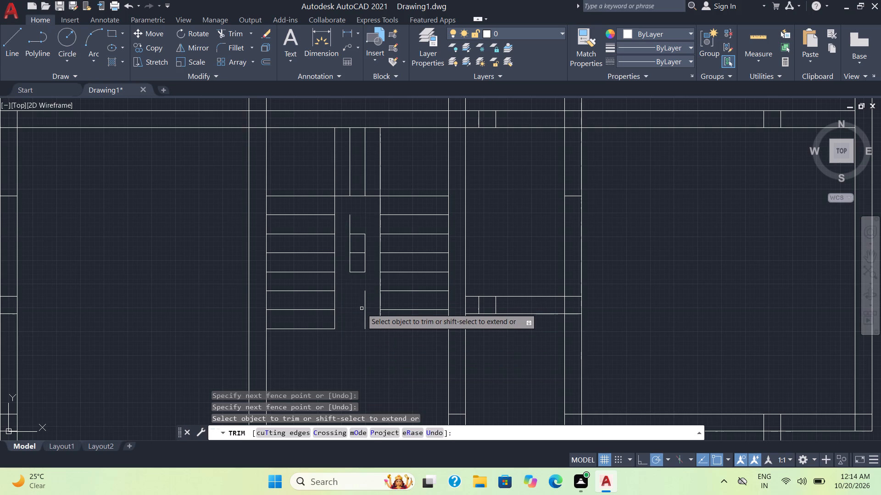
Trim away the leftover vertical and tread fragments in the gap between the two stair flights.
{"action": "left_click", "coordinate": [365, 308]}
{"action": "left_click_drag", "start_coordinate": [345, 268], "coordinate": [362, 266]}
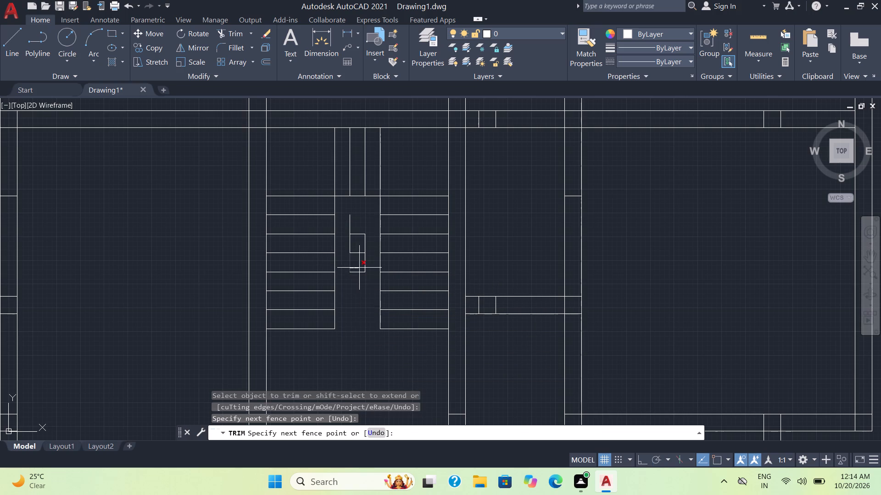
{"action": "left_click_drag", "start_coordinate": [362, 266], "coordinate": [360, 280]}
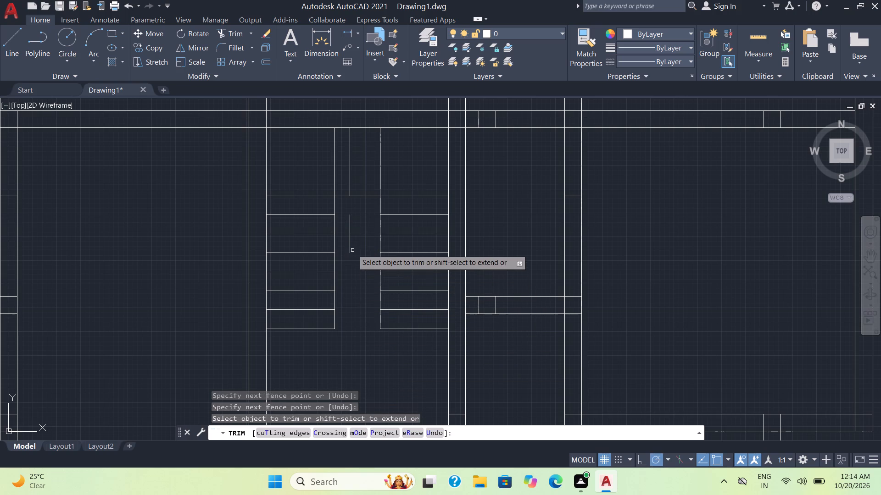
{"action": "left_click", "coordinate": [351, 227]}
{"action": "left_click", "coordinate": [356, 234]}
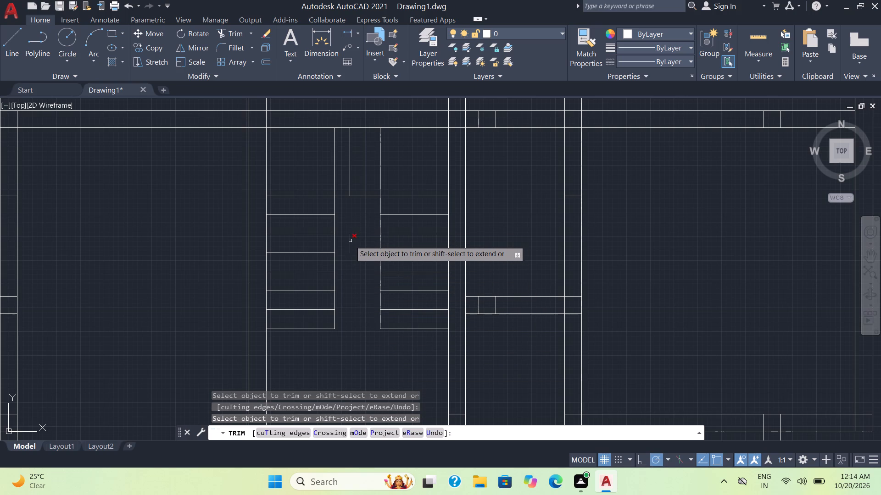
{"action": "left_click", "coordinate": [350, 242]}
Extend the right flight's bottom tread line across the adjacent wall and trim away that wall's remaining lines below it.
{"action": "scroll", "coordinate": [350, 242], "scroll_direction": "down", "scroll_amount": 2}
{"action": "scroll", "coordinate": [346, 308], "scroll_direction": "up", "scroll_amount": 1}
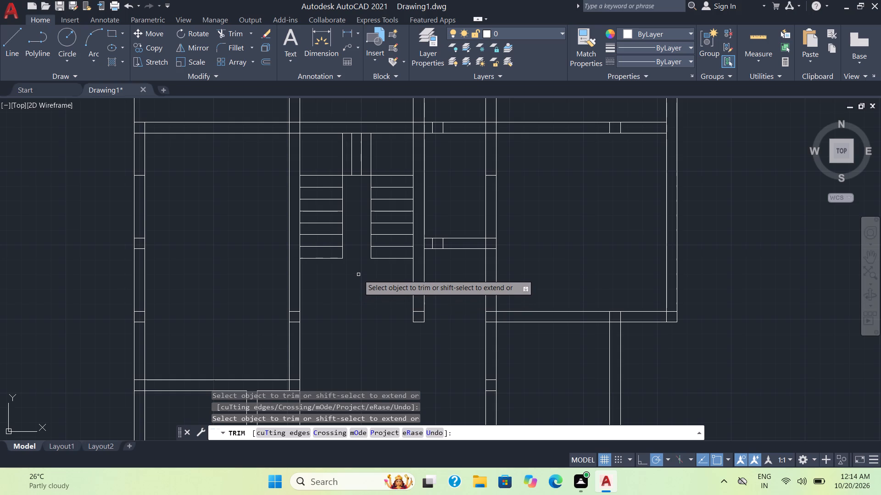
{"action": "scroll", "coordinate": [358, 275], "scroll_direction": "down", "scroll_amount": 1}
{"action": "middle_click_drag", "start_coordinate": [358, 275], "coordinate": [418, 234]}
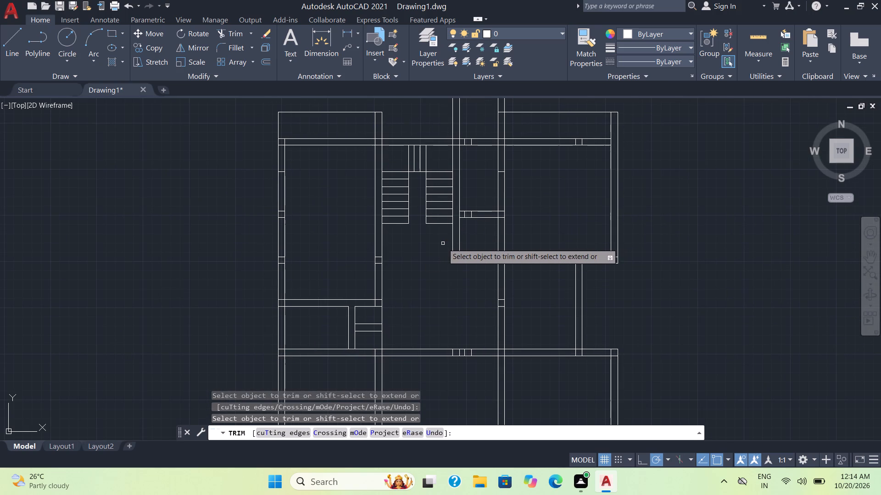
{"action": "left_click", "coordinate": [443, 225], "text": "shift"}
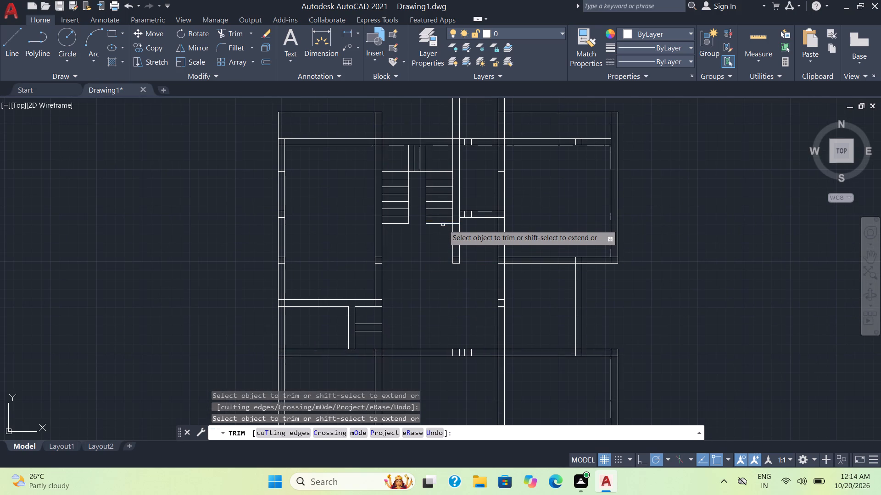
{"action": "left_click", "coordinate": [452, 240]}
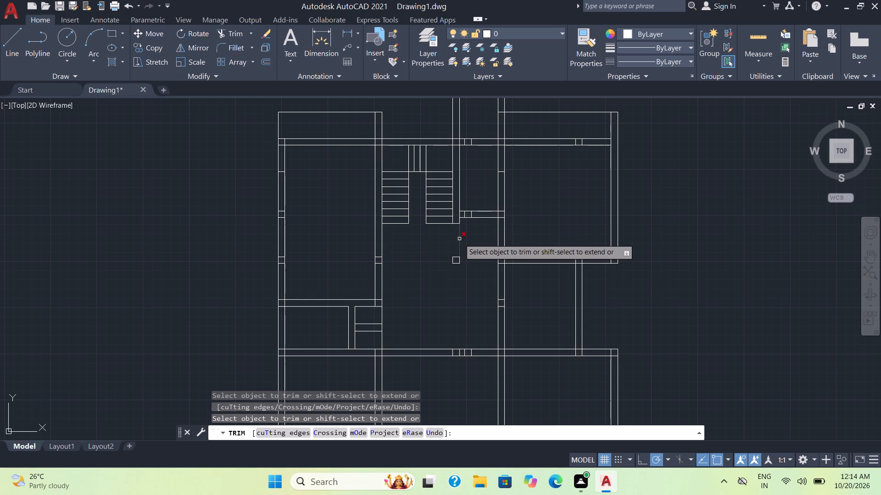
{"action": "left_click", "coordinate": [460, 239]}
{"action": "left_click", "coordinate": [457, 262]}
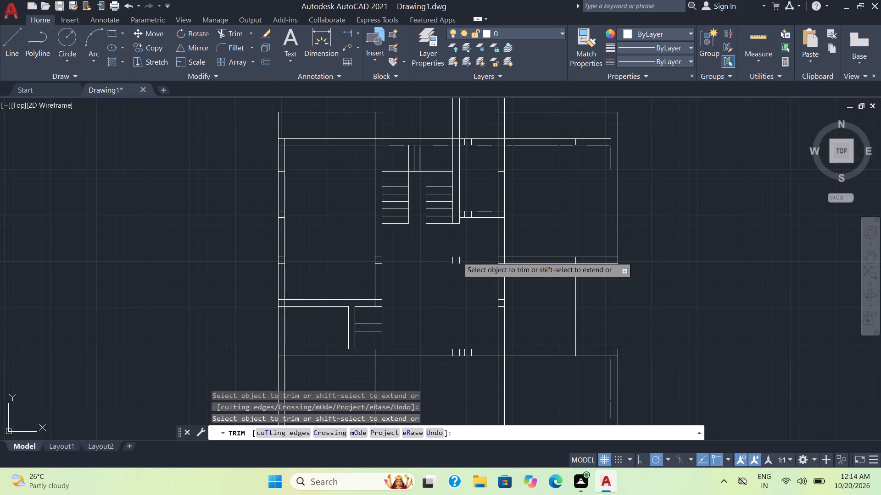
{"action": "left_click", "coordinate": [457, 257]}
{"action": "left_click", "coordinate": [452, 259]}
{"action": "left_click", "coordinate": [460, 259]}
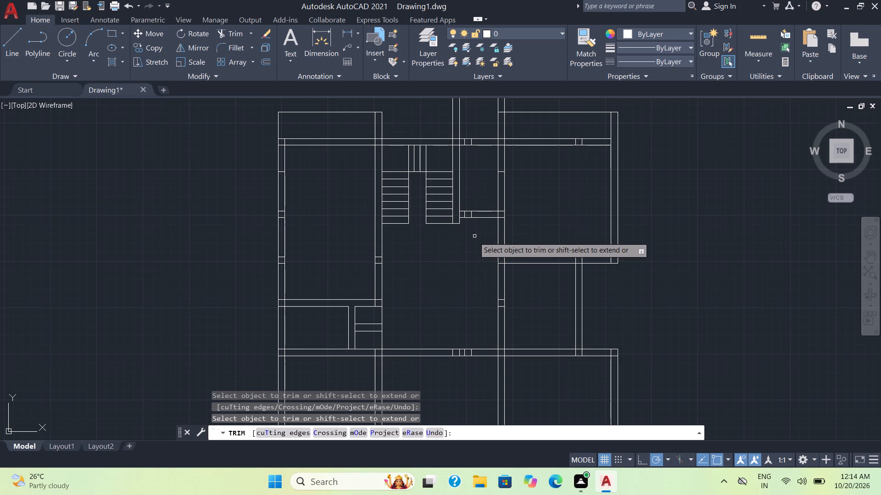
Trim the four crossing segments where the wall left of the staircase meets the upper horizontal wall, opening the junction.
{"action": "left_click", "coordinate": [381, 141]}
{"action": "left_click", "coordinate": [379, 138]}
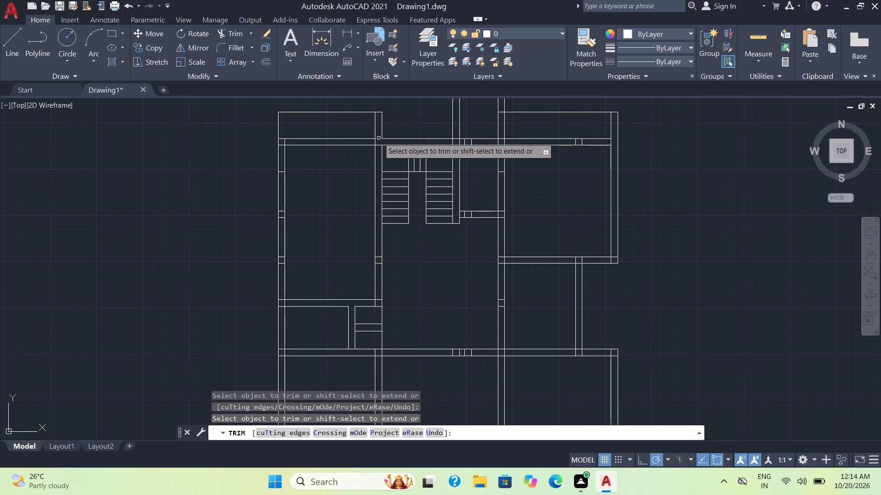
{"action": "left_click", "coordinate": [379, 144]}
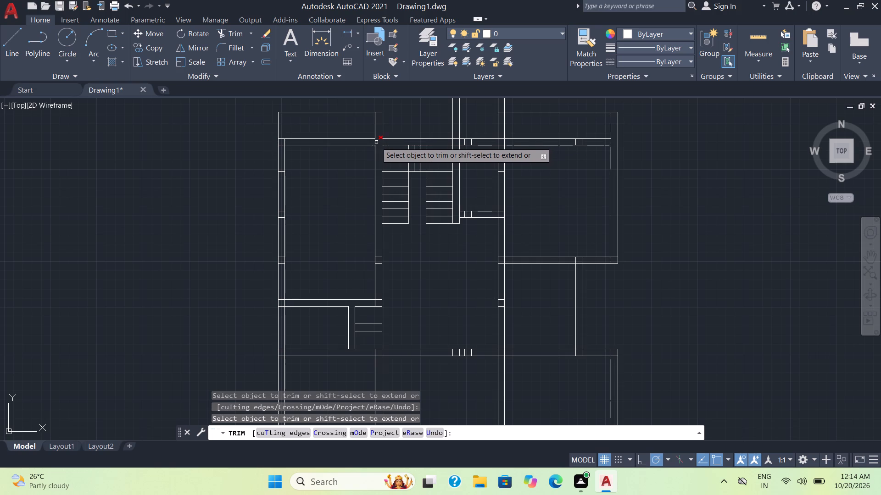
{"action": "left_click", "coordinate": [376, 142]}
Trim the crossing segments at the left room's upper-left wall corner and the five short cross lines down its left outer wall.
{"action": "scroll", "coordinate": [296, 142], "scroll_direction": "up", "scroll_amount": 1}
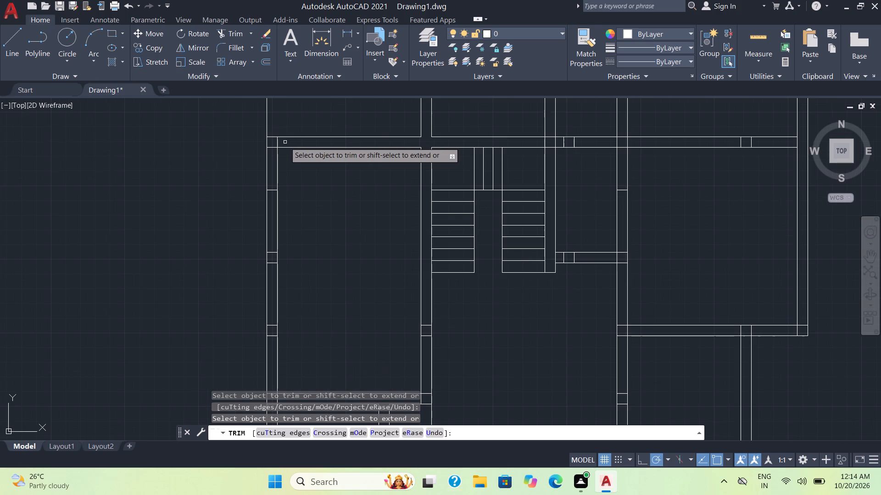
{"action": "left_click", "coordinate": [278, 142]}
{"action": "left_click", "coordinate": [273, 148]}
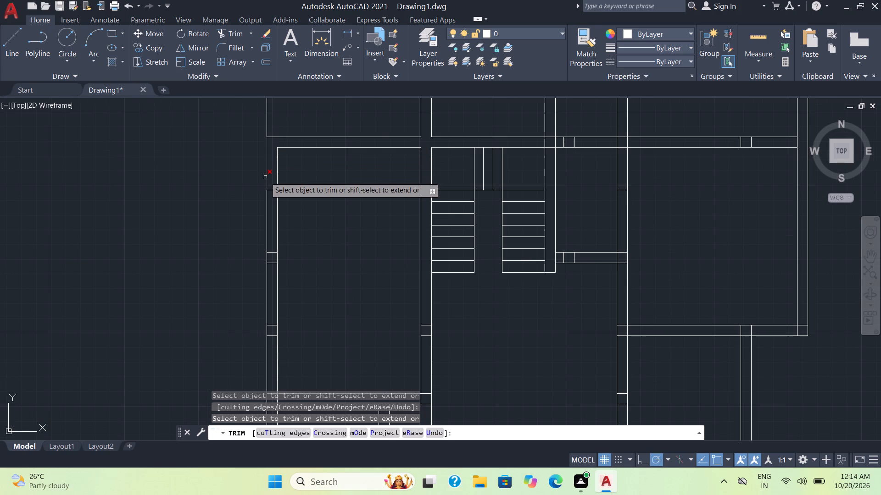
{"action": "left_click", "coordinate": [270, 190]}
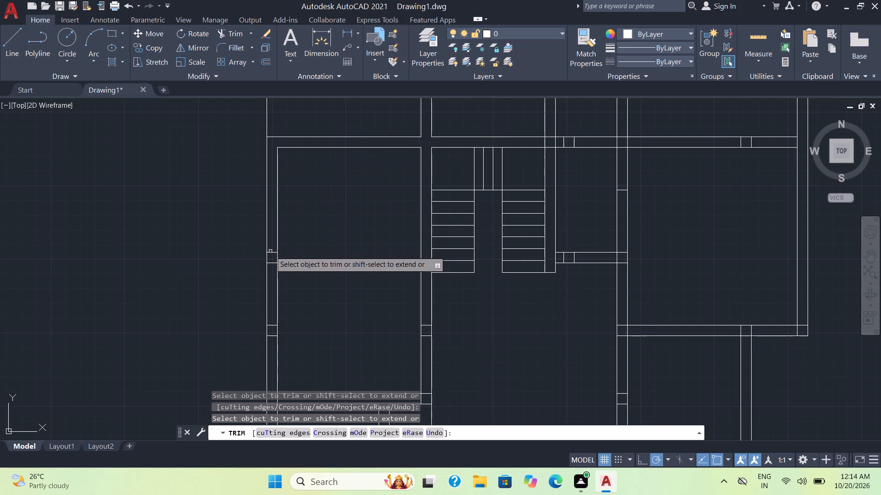
{"action": "left_click", "coordinate": [271, 253]}
{"action": "left_click", "coordinate": [271, 262]}
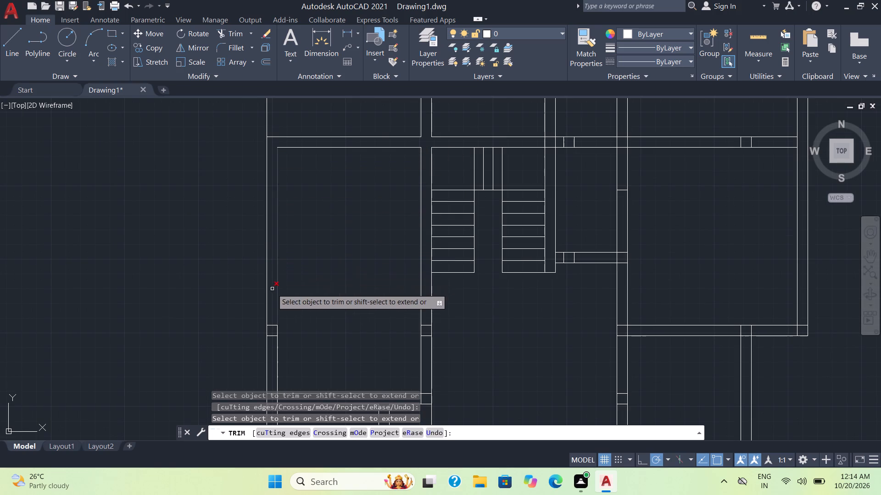
{"action": "left_click", "coordinate": [271, 325]}
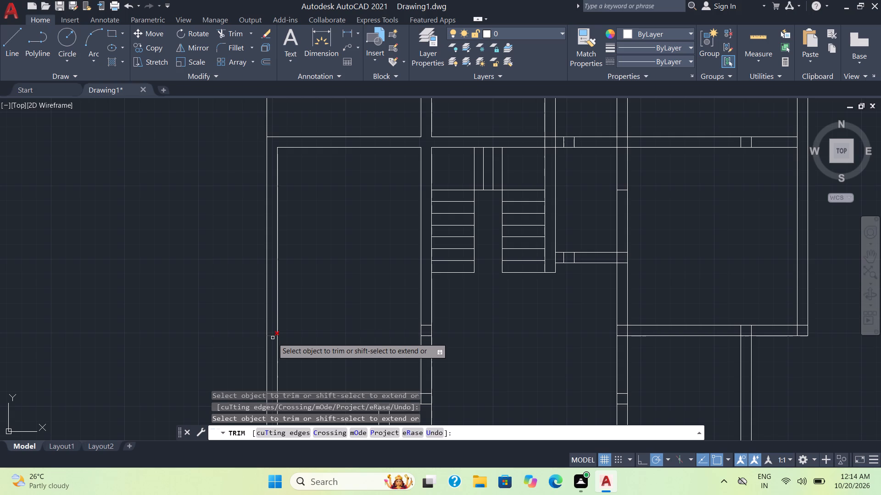
{"action": "left_click", "coordinate": [273, 338]}
Trim both line ends of the left room's lower partition where they cross the left outer wall.
{"action": "scroll", "coordinate": [294, 328], "scroll_direction": "down", "scroll_amount": 1}
{"action": "middle_click_drag", "start_coordinate": [294, 328], "coordinate": [300, 318]}
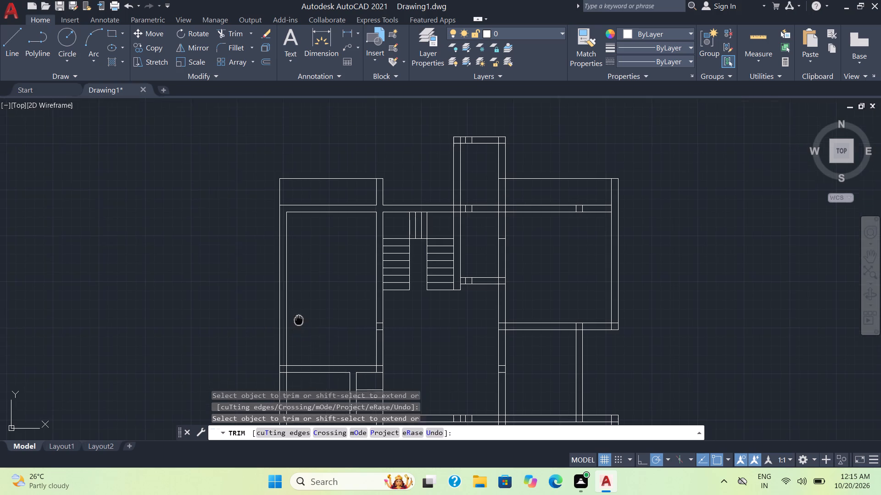
{"action": "middle_click_drag", "start_coordinate": [300, 318], "coordinate": [349, 142]}
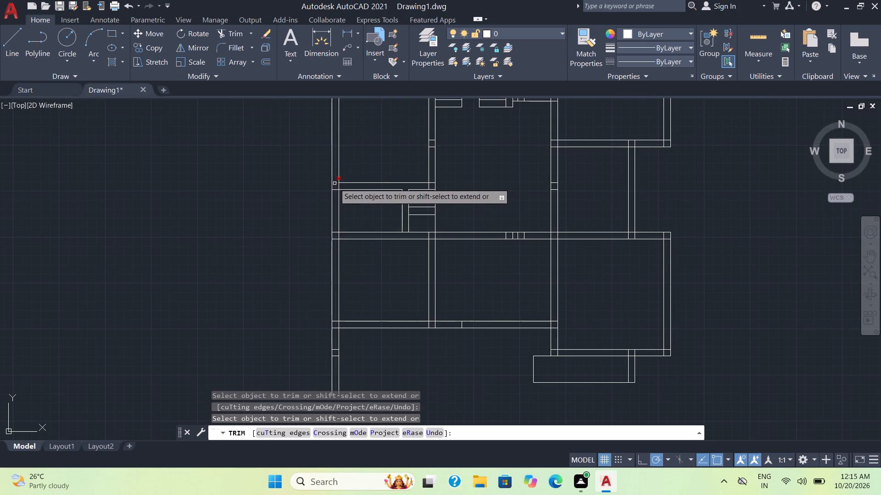
{"action": "left_click", "coordinate": [335, 183]}
{"action": "left_click", "coordinate": [335, 190]}
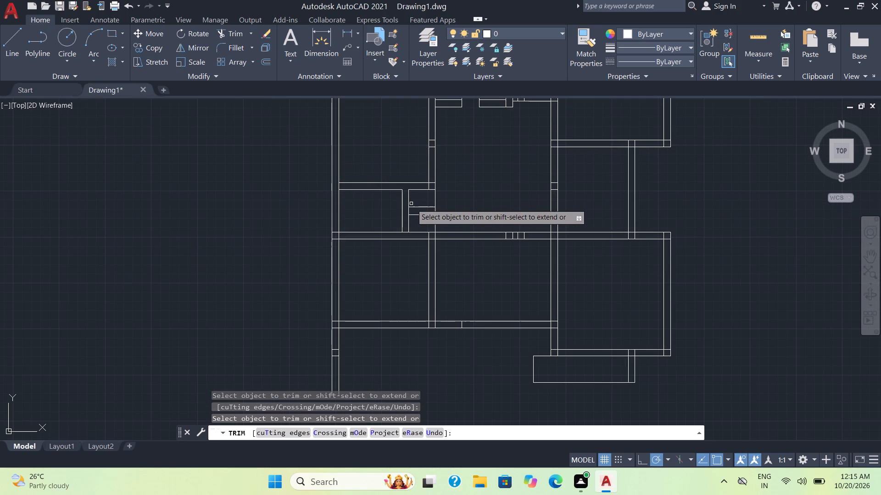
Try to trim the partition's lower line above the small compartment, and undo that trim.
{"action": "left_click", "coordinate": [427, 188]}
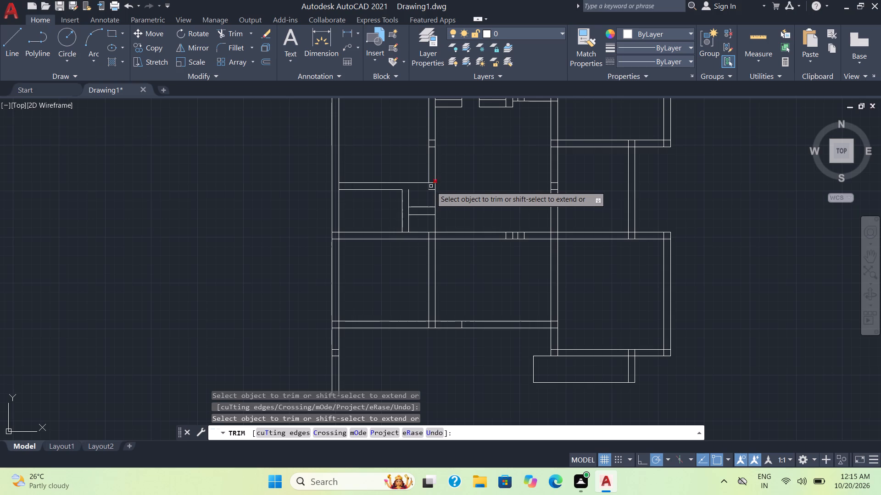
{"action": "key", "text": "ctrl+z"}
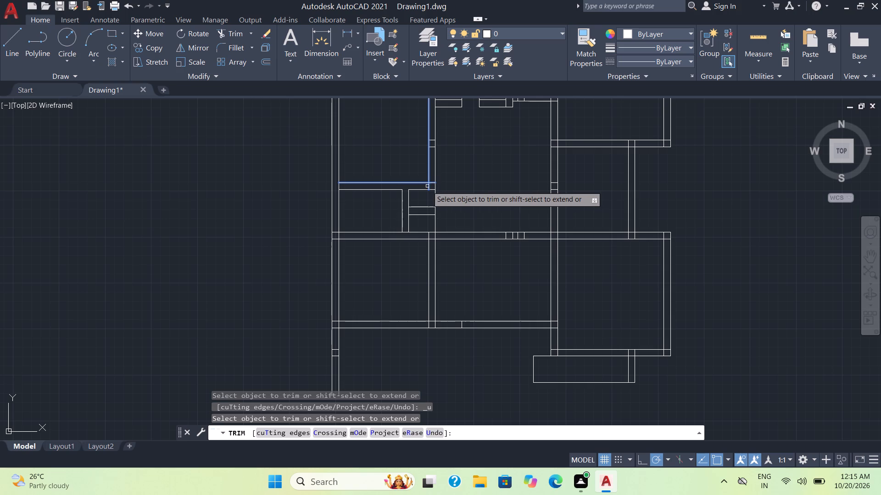
Trim the line segments at the left outer wall's junction with the horizontal wall below the small compartments.
{"action": "left_click", "coordinate": [335, 233]}
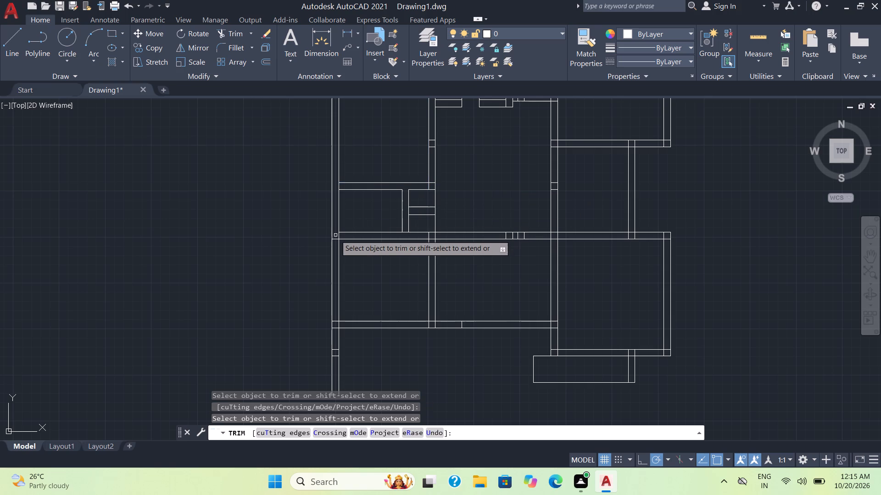
{"action": "left_click", "coordinate": [335, 240]}
{"action": "left_click", "coordinate": [340, 237]}
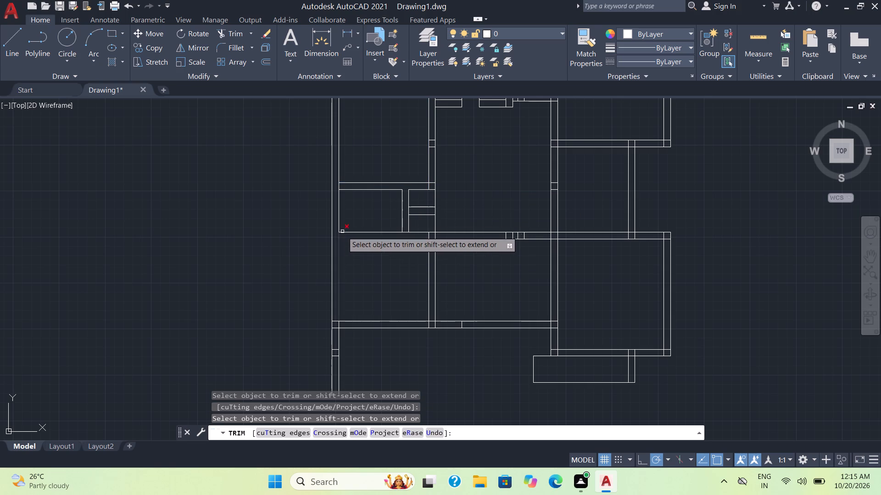
Trim the crossing segments at the partition's right-end wall junction and the two short cross lines in the wall above it.
{"action": "left_click", "coordinate": [429, 187]}
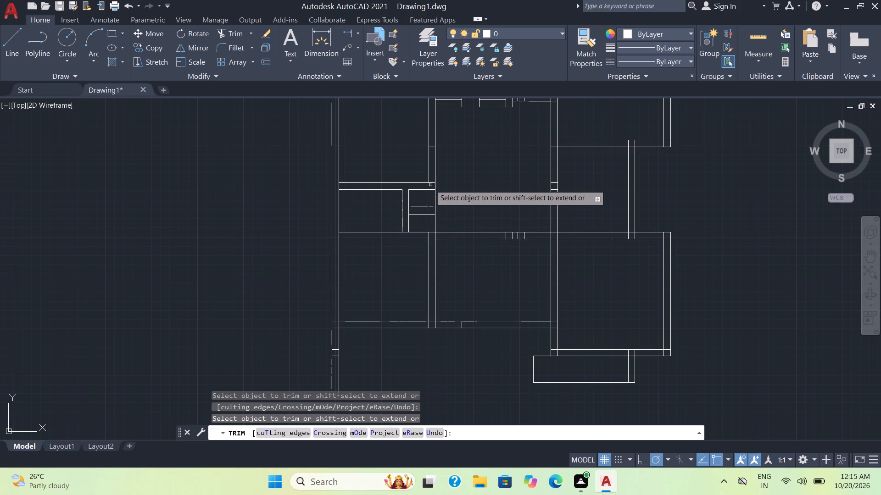
{"action": "left_click", "coordinate": [432, 182]}
{"action": "left_click", "coordinate": [433, 147]}
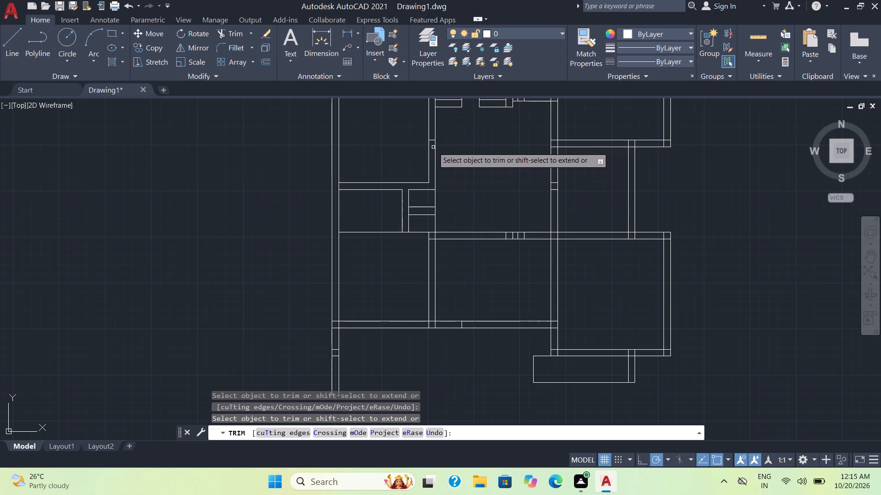
{"action": "left_click", "coordinate": [432, 142]}
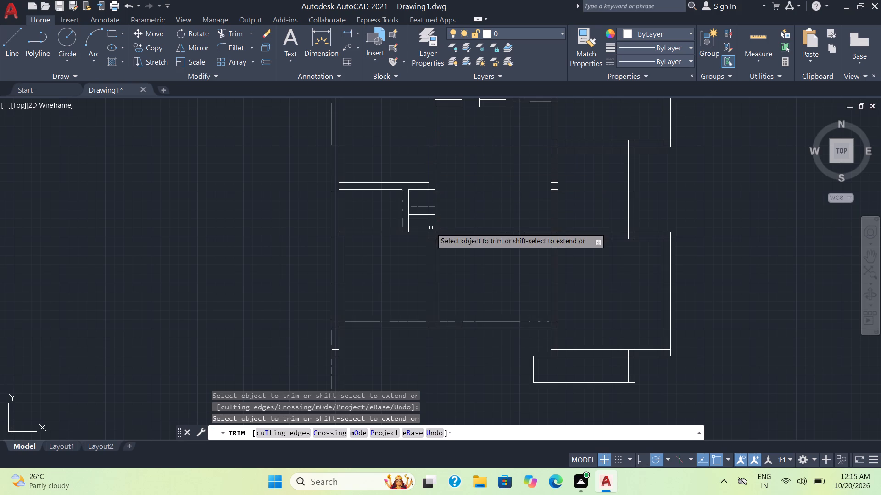
Trim the segments where the lower horizontal wall meets the left outer wall, plus the two short cross lines just below.
{"action": "left_click", "coordinate": [336, 322]}
{"action": "left_click", "coordinate": [335, 328]}
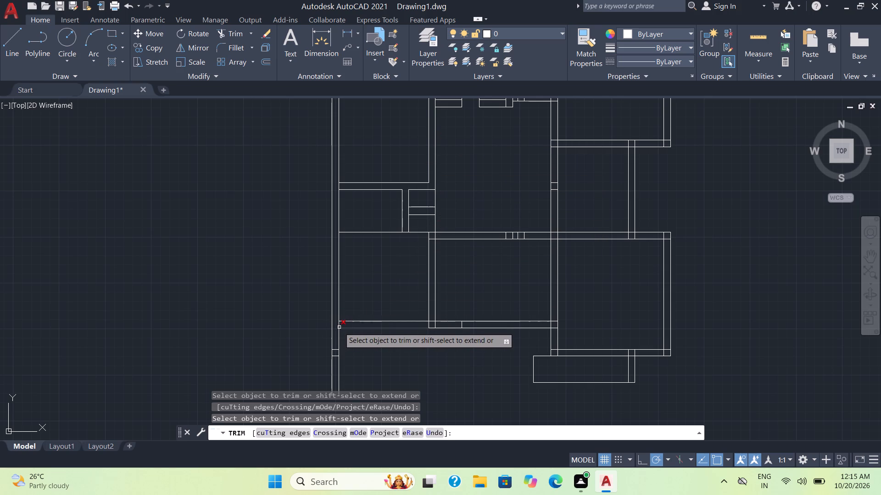
{"action": "left_click", "coordinate": [340, 325]}
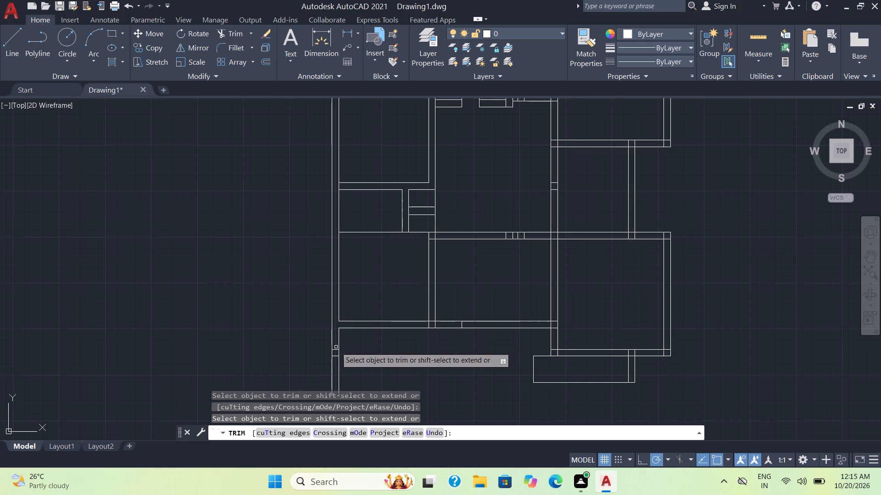
{"action": "left_click", "coordinate": [336, 349]}
{"action": "left_click", "coordinate": [335, 357]}
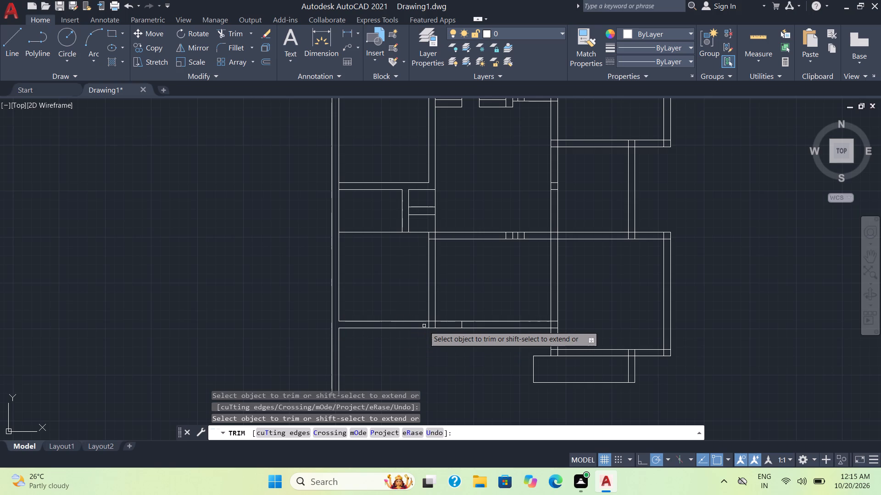
Trim the lower horizontal wall's junction with the partition between the two lower rooms, and the short cross line beside it.
{"action": "left_click", "coordinate": [429, 325]}
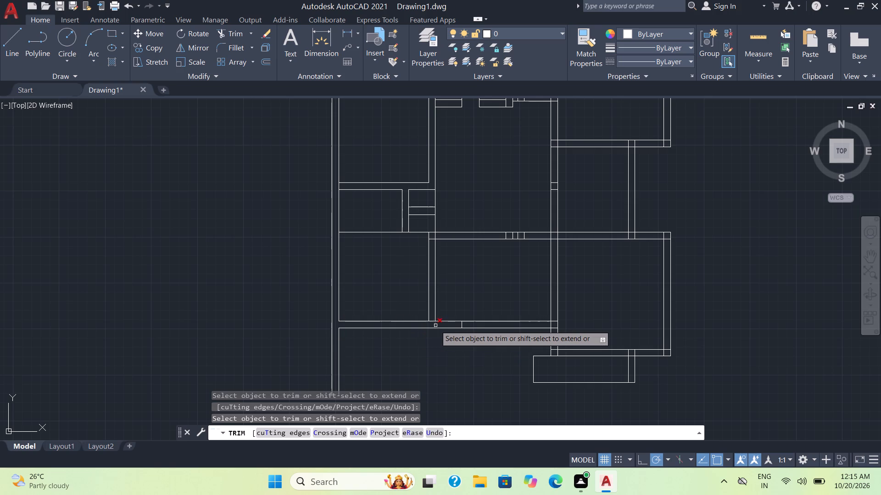
{"action": "left_click", "coordinate": [436, 325]}
{"action": "left_click", "coordinate": [433, 322]}
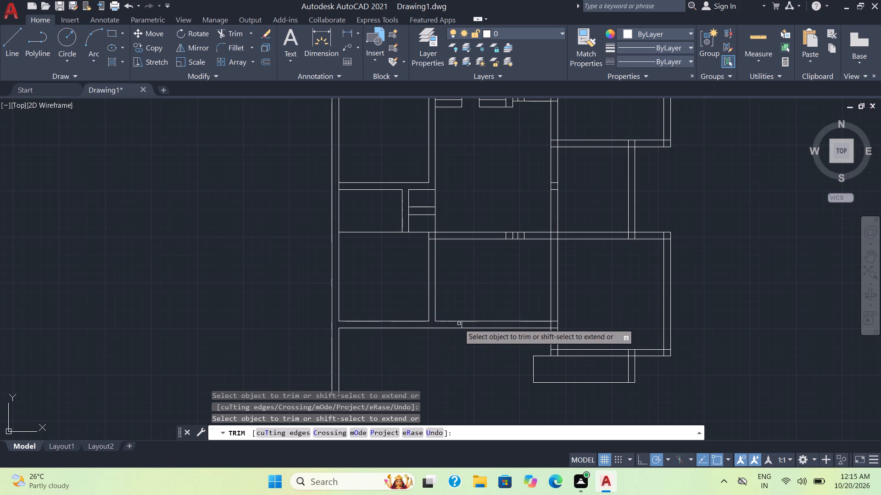
{"action": "left_click", "coordinate": [461, 325]}
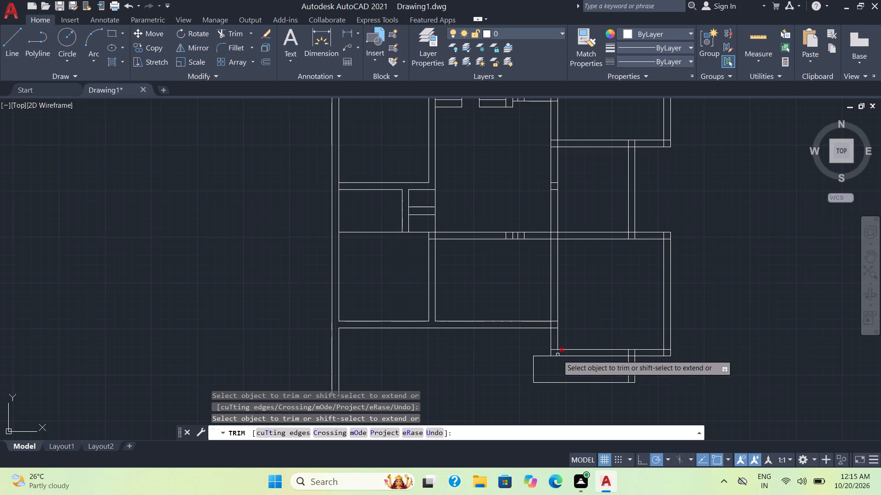
Trim the overlapping segments at the lower-right room's bottom-left corner and where the lower horizontal wall meets its left wall.
{"action": "left_click", "coordinate": [555, 351]}
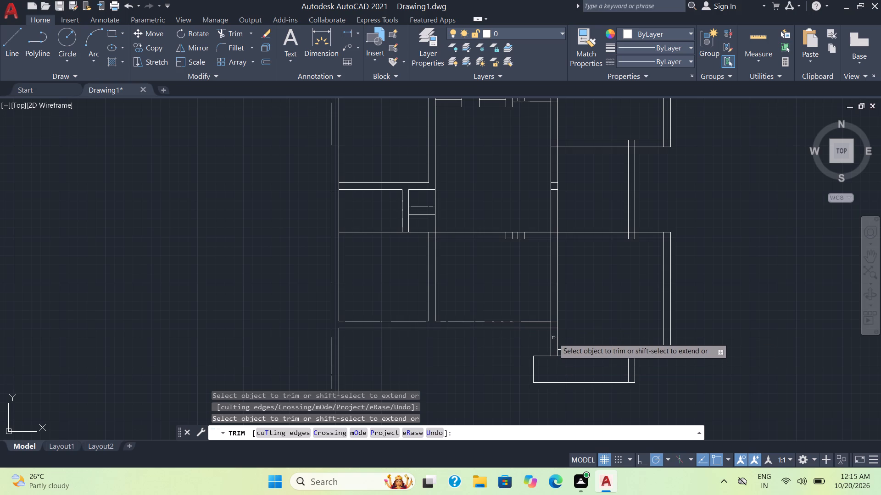
{"action": "left_click", "coordinate": [554, 329]}
{"action": "left_click", "coordinate": [554, 321]}
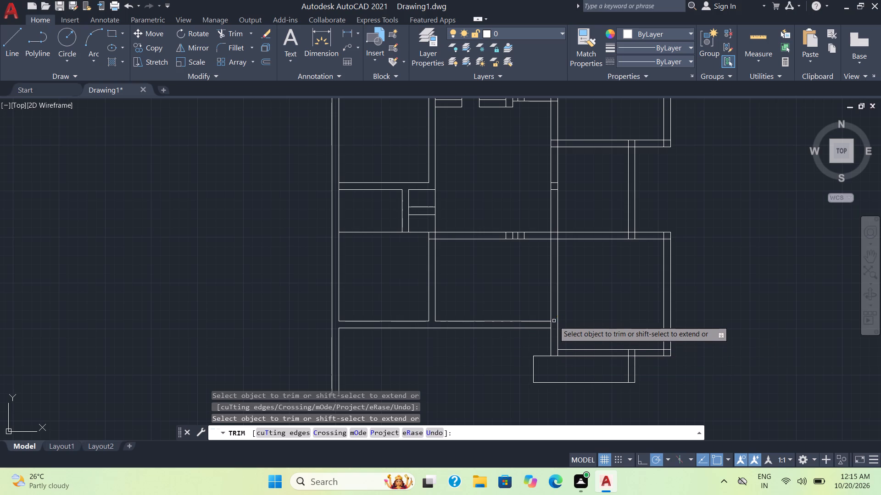
{"action": "left_click", "coordinate": [551, 324]}
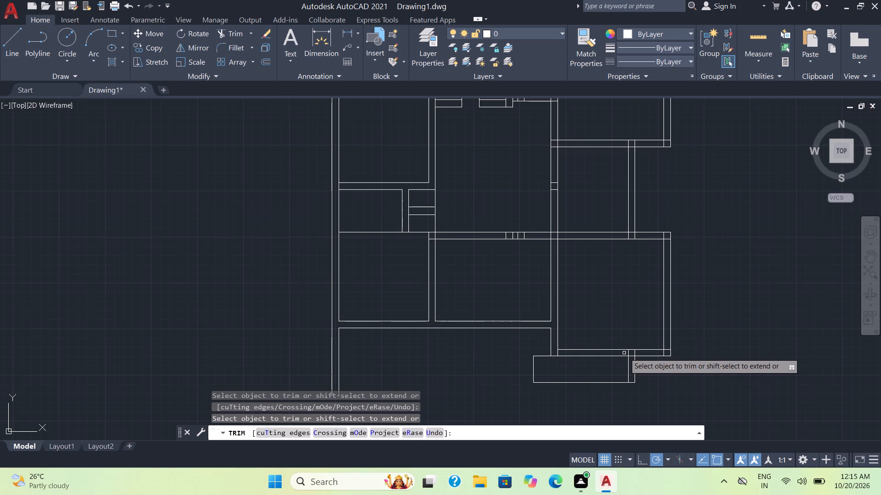
Trim the crossing segments where the small bottom projection meets the lower-right room's bottom wall, and at that room's bottom-right corner.
{"action": "left_click", "coordinate": [628, 353]}
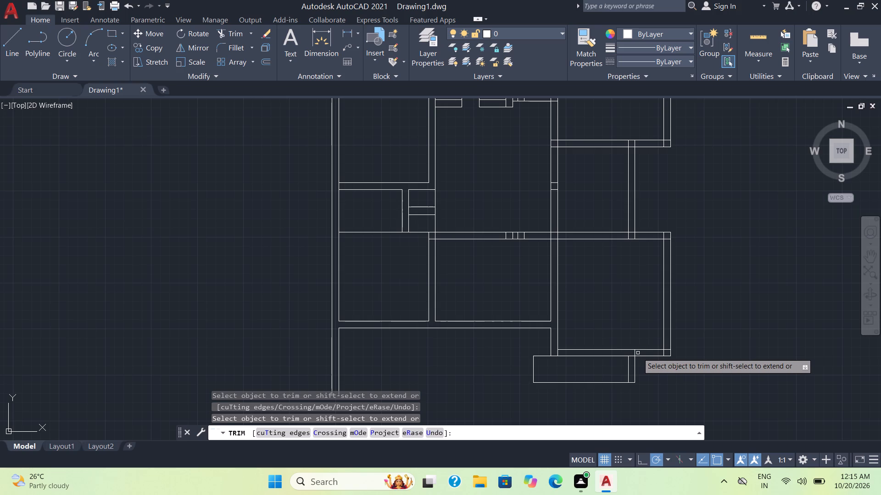
{"action": "left_click", "coordinate": [636, 353]}
{"action": "left_click", "coordinate": [631, 357]}
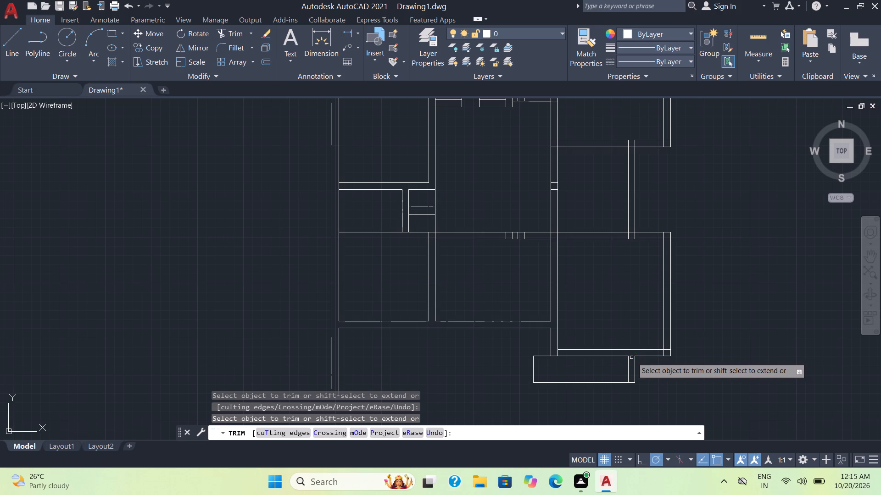
{"action": "left_click", "coordinate": [664, 353]}
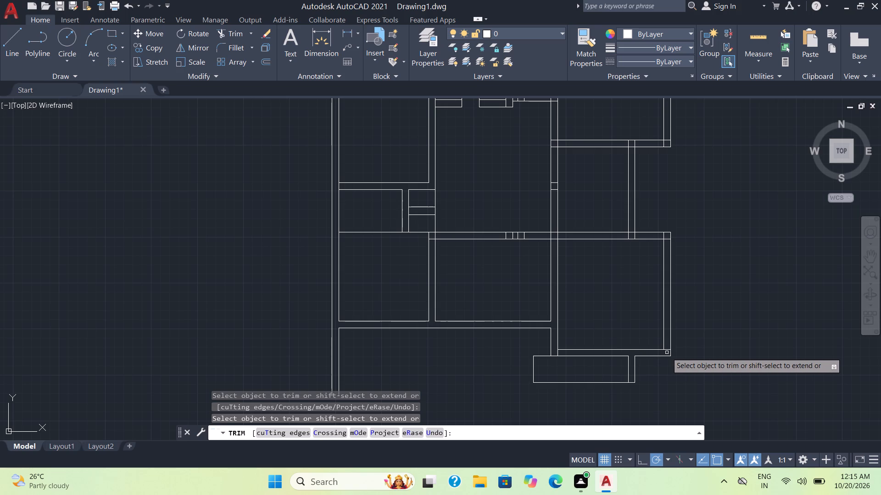
{"action": "left_click", "coordinate": [667, 350]}
Trim the overlaps at the lower-right room's top-right corner and its top wall's junction with the vertical wall above.
{"action": "scroll", "coordinate": [663, 247], "scroll_direction": "up", "scroll_amount": 1}
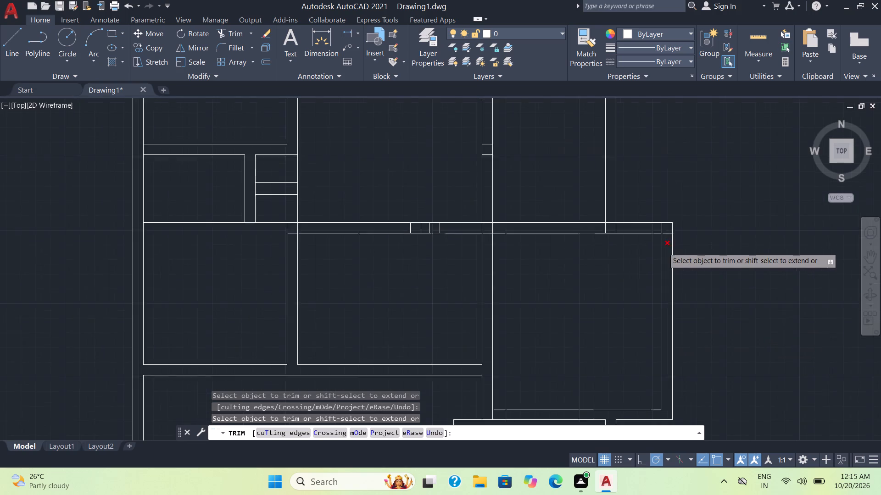
{"action": "scroll", "coordinate": [663, 247], "scroll_direction": "up", "scroll_amount": 1}
{"action": "left_click", "coordinate": [669, 224]}
{"action": "left_click", "coordinate": [659, 219]}
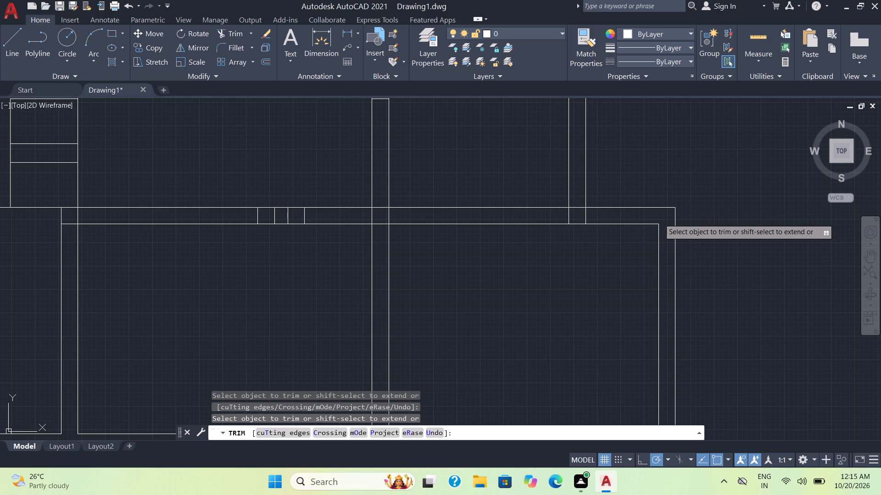
{"action": "left_click", "coordinate": [585, 218]}
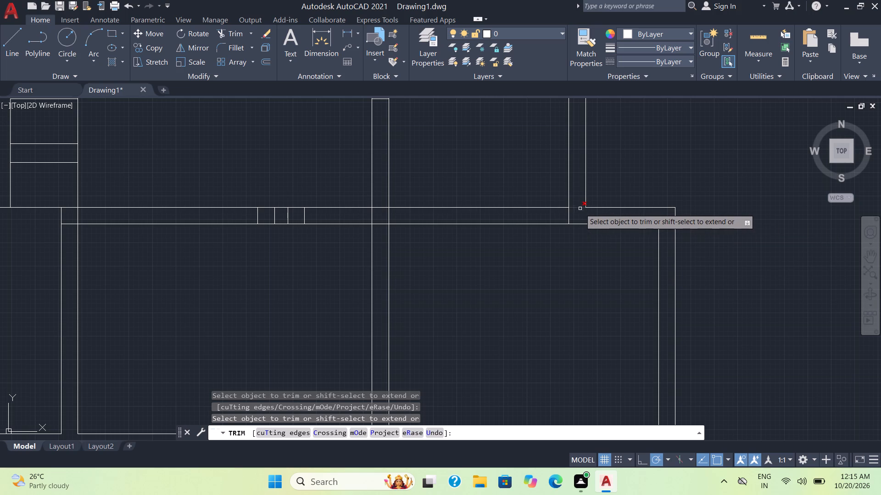
{"action": "left_click", "coordinate": [579, 207]}
{"action": "left_click", "coordinate": [569, 214]}
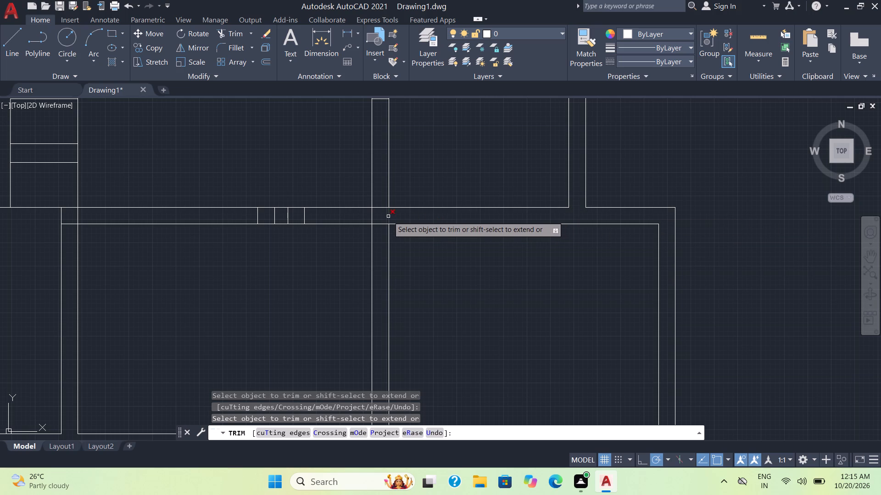
Trim the central vertical wall's crossing with the lower rooms' top wall, and the four short cross lines in that top wall.
{"action": "left_click", "coordinate": [388, 216]}
{"action": "left_click", "coordinate": [383, 207]}
{"action": "left_click", "coordinate": [371, 214]}
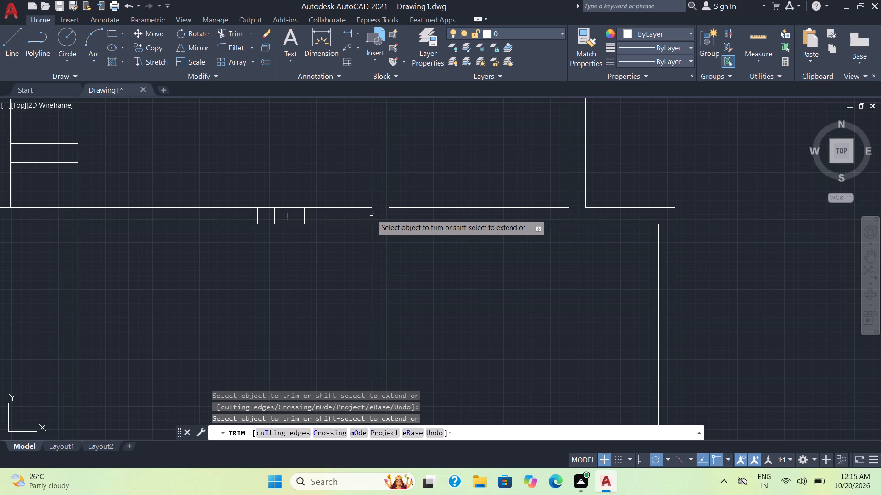
{"action": "left_click", "coordinate": [380, 225]}
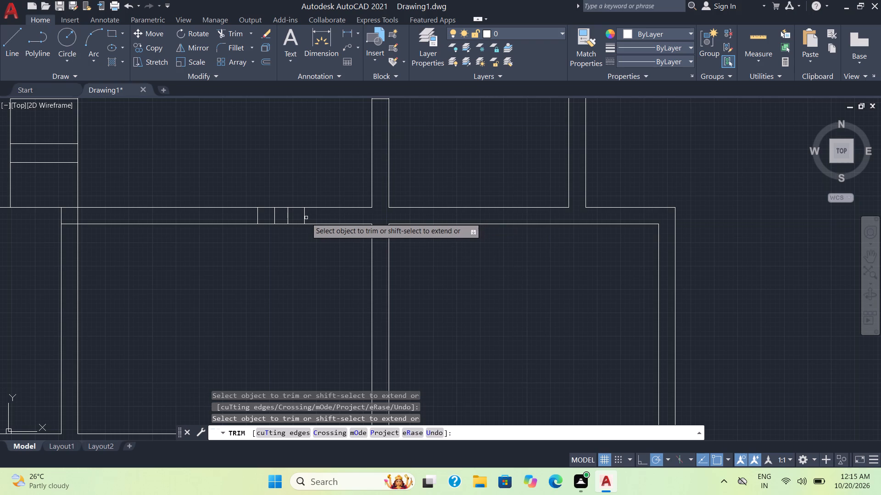
{"action": "left_click", "coordinate": [306, 218]}
{"action": "left_click", "coordinate": [289, 216]}
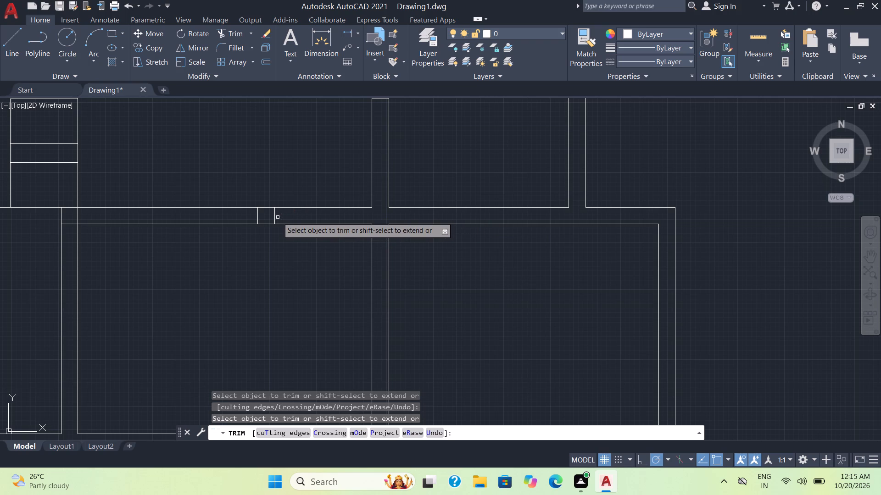
{"action": "left_click", "coordinate": [278, 217]}
{"action": "left_click", "coordinate": [252, 217]}
Trim the crossing segments where the partition between the two lower-left rooms meets their top wall.
{"action": "scroll", "coordinate": [331, 212], "scroll_direction": "down", "scroll_amount": 2}
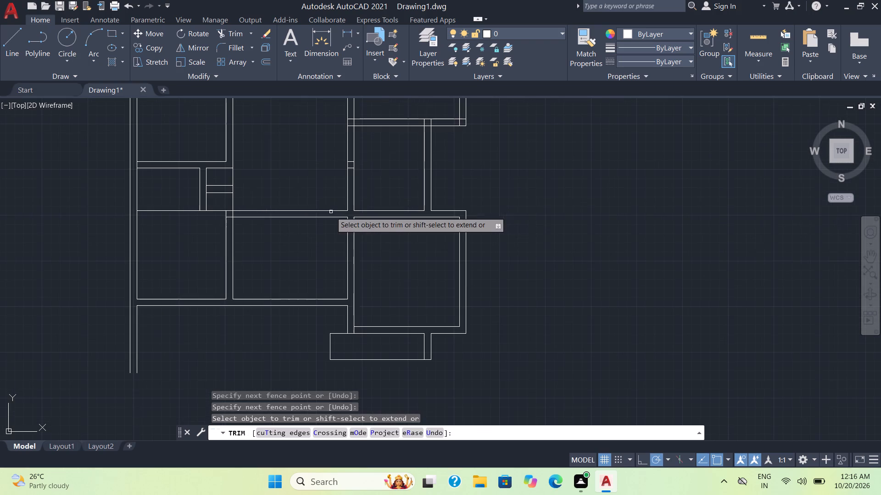
{"action": "left_click", "coordinate": [229, 217]}
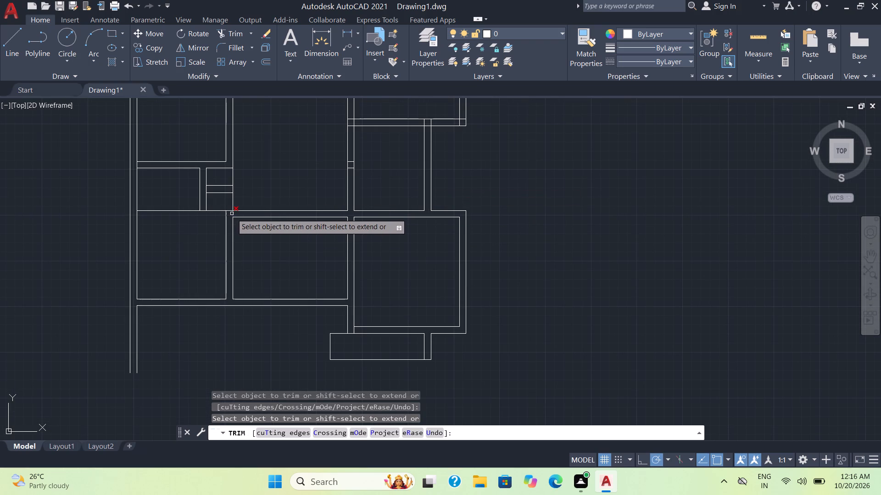
{"action": "left_click", "coordinate": [232, 214]}
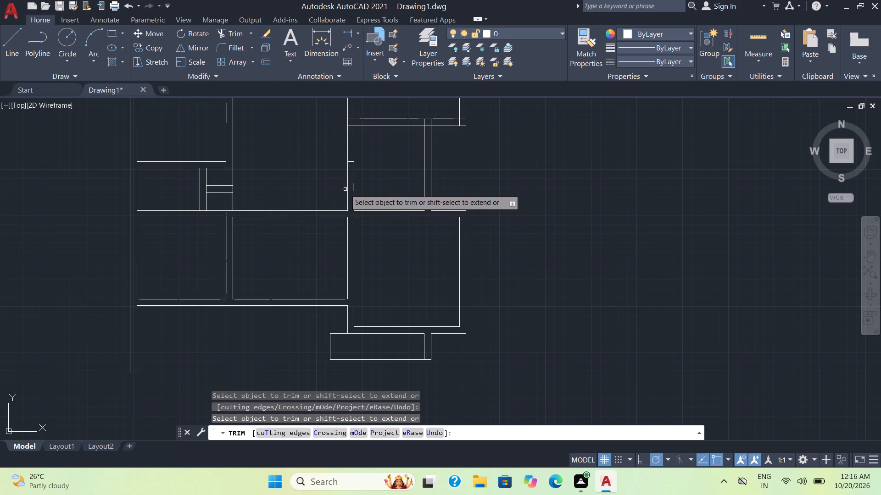
Trim the two short cross lines in the central vertical wall and its junction with the upper-right room's bottom wall.
{"action": "left_click", "coordinate": [350, 168]}
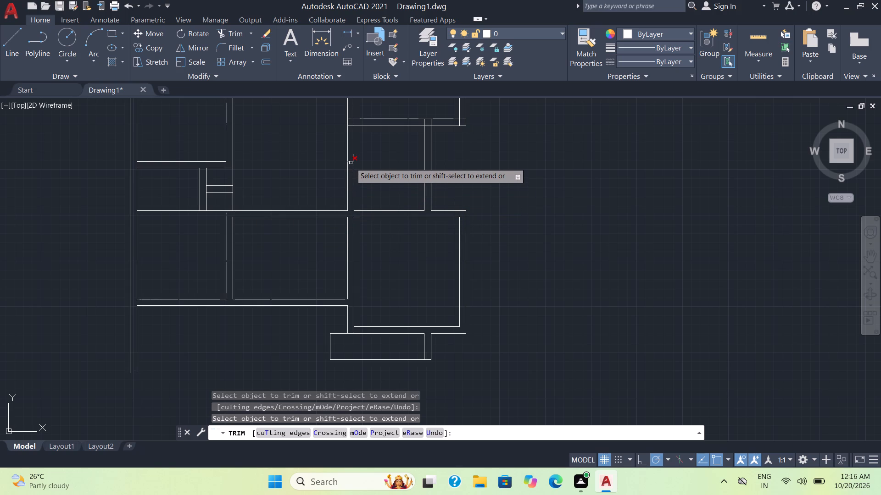
{"action": "left_click", "coordinate": [351, 162]}
{"action": "middle_click_drag", "start_coordinate": [365, 155], "coordinate": [365, 275]}
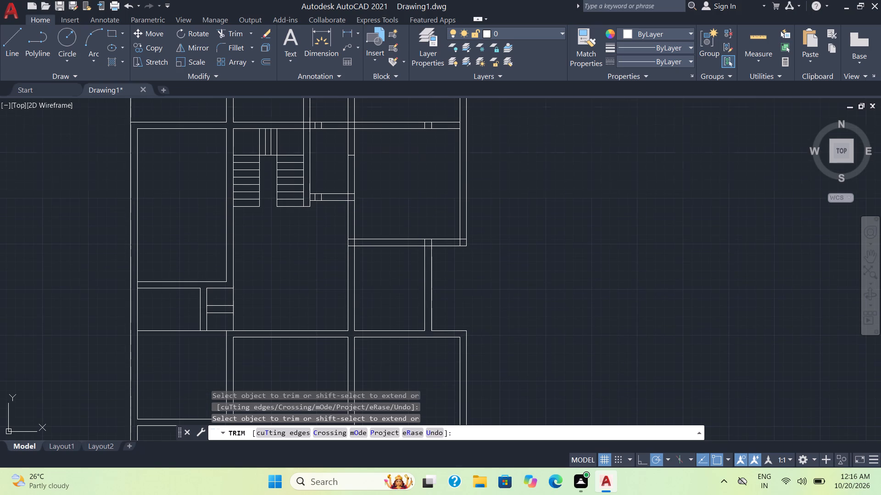
{"action": "left_click", "coordinate": [352, 242]}
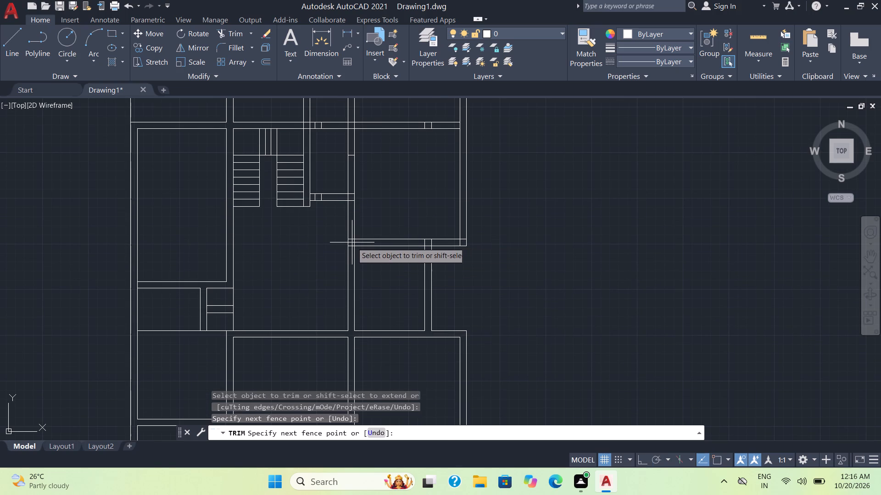
{"action": "left_click", "coordinate": [352, 239]}
{"action": "left_click", "coordinate": [351, 247]}
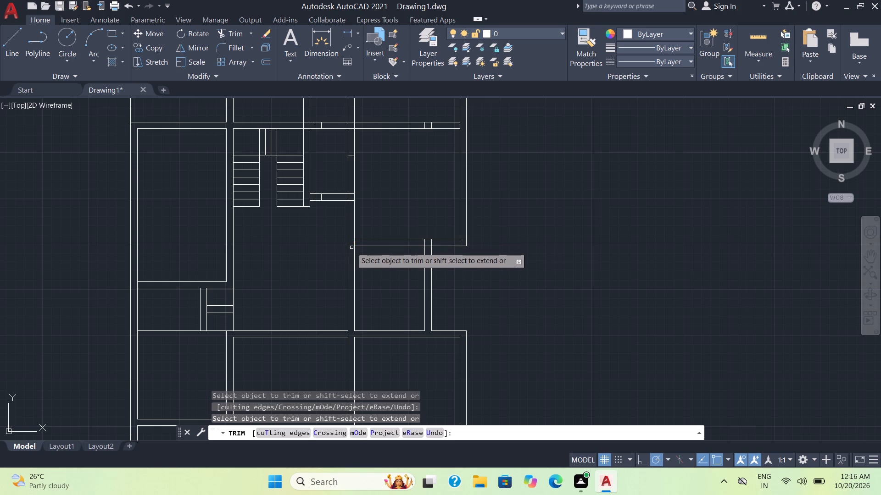
{"action": "scroll", "coordinate": [352, 242], "scroll_direction": "up", "scroll_amount": 2}
{"action": "left_click", "coordinate": [353, 242]}
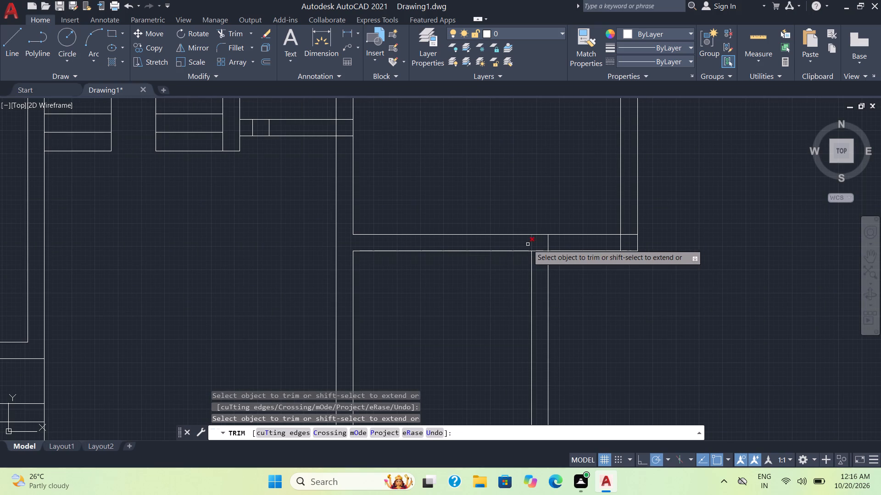
Trim the upper-right room's bottom wall at its junction with the vertical wall below and at its bottom-right corner.
{"action": "left_click_drag", "start_coordinate": [528, 244], "coordinate": [552, 246]}
{"action": "left_click_drag", "start_coordinate": [536, 247], "coordinate": [538, 258]}
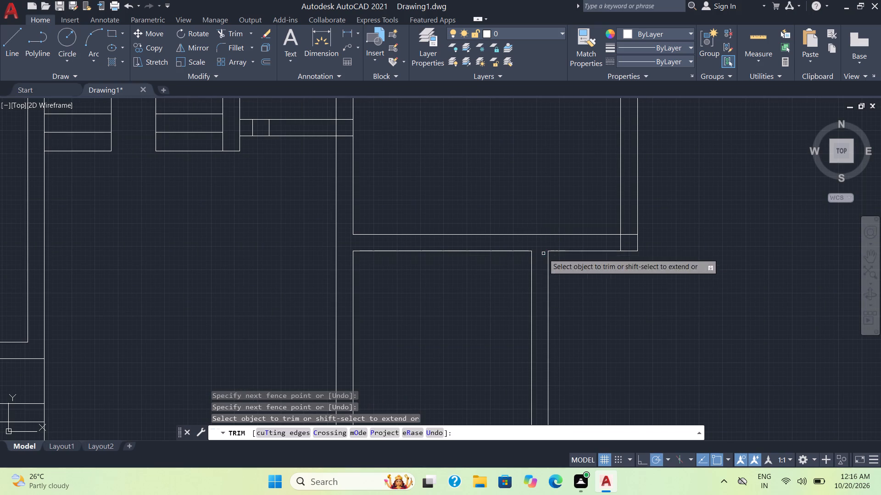
{"action": "left_click_drag", "start_coordinate": [605, 241], "coordinate": [628, 231]}
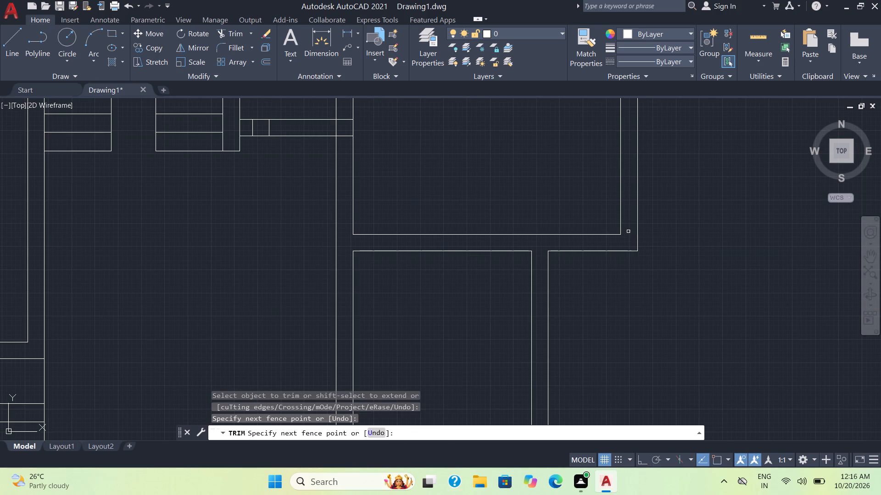
Trim both end junctions of the short horizontal wall beside the staircase and the two short cross lines inside it.
{"action": "scroll", "coordinate": [506, 151], "scroll_direction": "down", "scroll_amount": 1}
{"action": "middle_click_drag", "start_coordinate": [506, 150], "coordinate": [526, 278]}
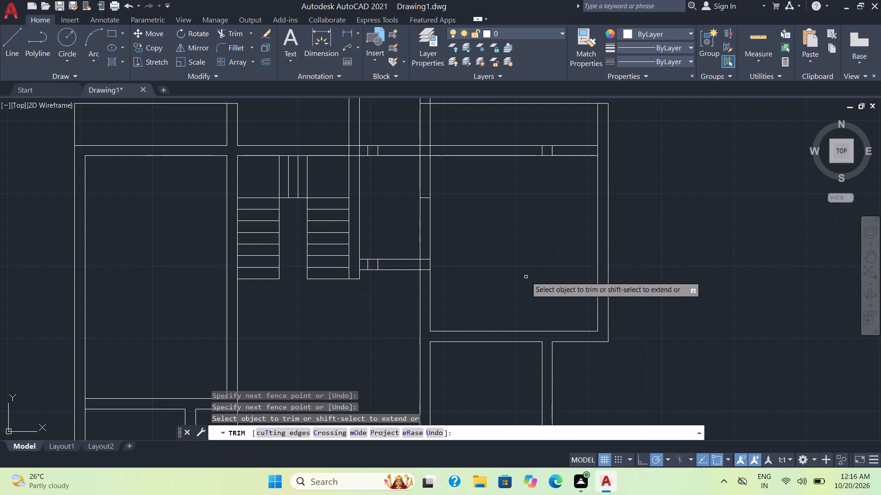
{"action": "left_click", "coordinate": [425, 259]}
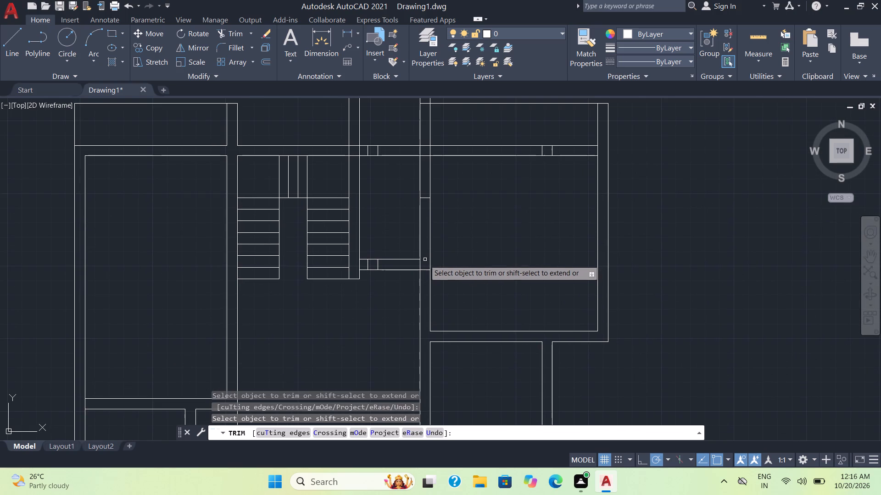
{"action": "left_click", "coordinate": [420, 265]}
{"action": "left_click", "coordinate": [427, 271]}
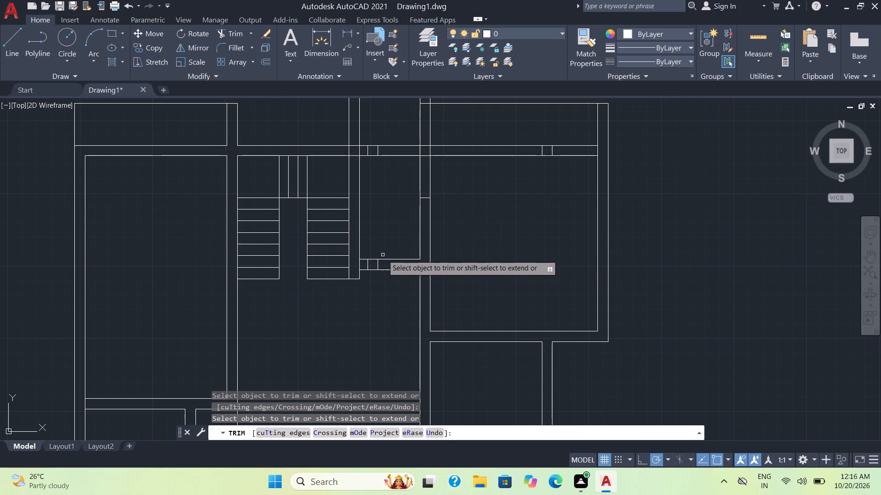
{"action": "left_click", "coordinate": [379, 266]}
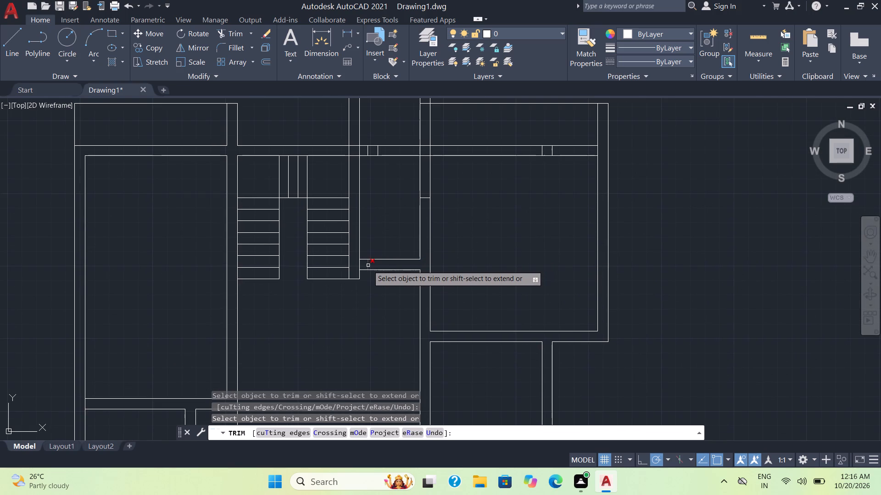
{"action": "left_click", "coordinate": [368, 265]}
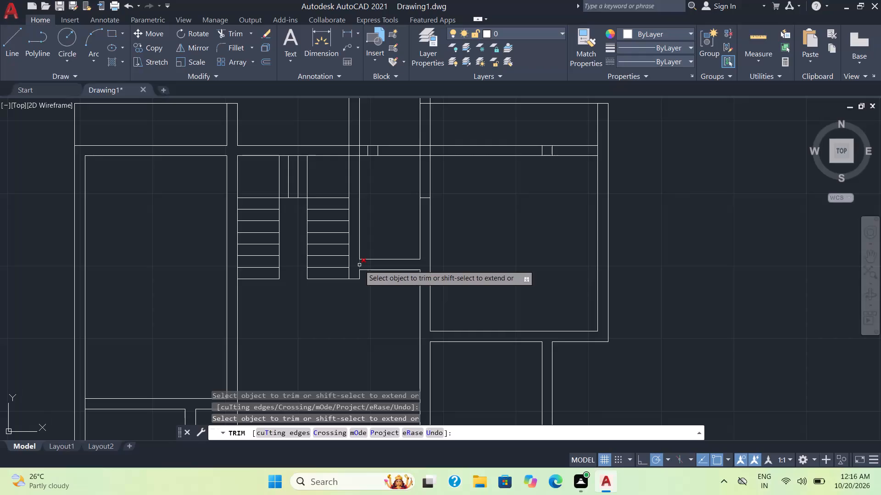
{"action": "left_click", "coordinate": [359, 265]}
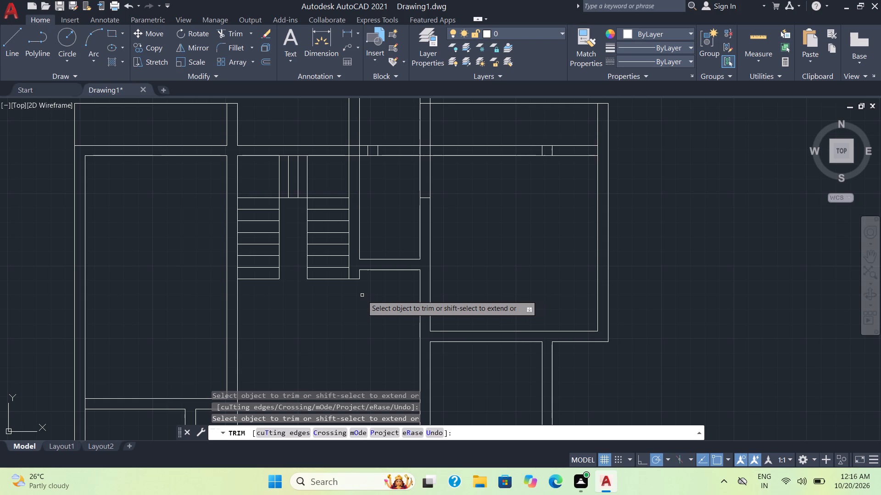
Trim the junction of the projecting top room's left wall with the long horizontal wall, including the two short cross lines beside it.
{"action": "scroll", "coordinate": [374, 276], "scroll_direction": "down", "scroll_amount": 1}
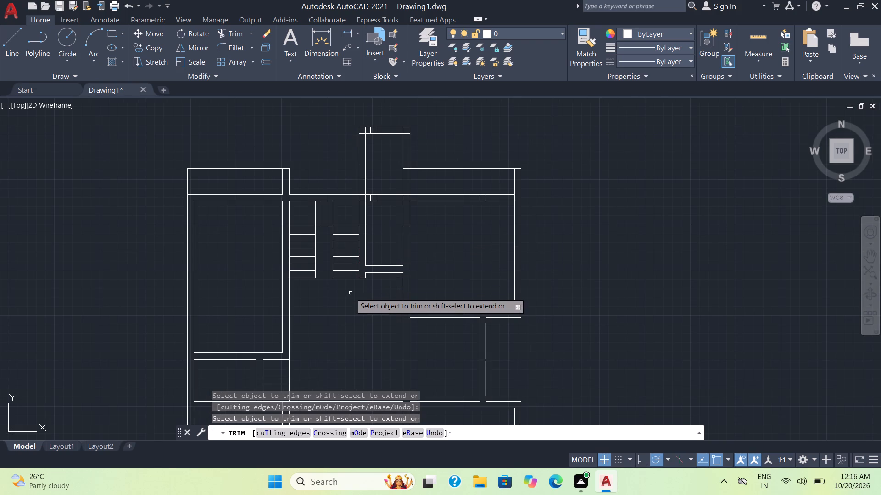
{"action": "scroll", "coordinate": [352, 315], "scroll_direction": "down", "scroll_amount": 1}
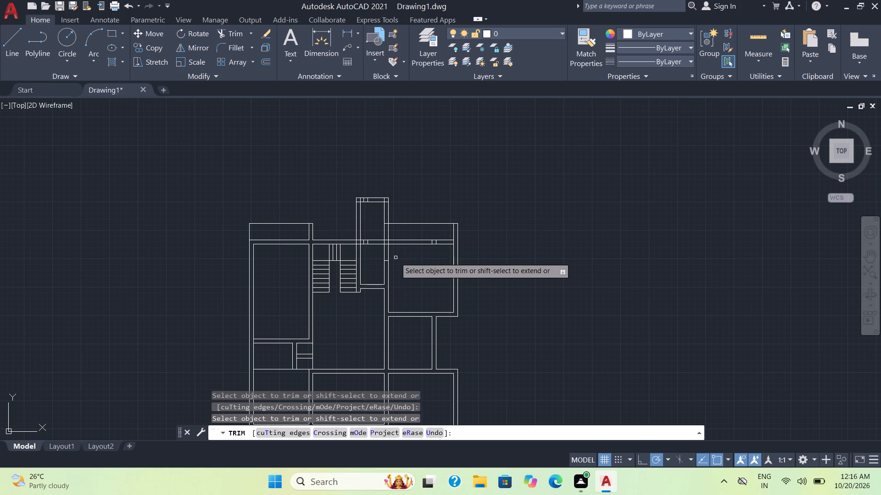
{"action": "scroll", "coordinate": [396, 258], "scroll_direction": "up", "scroll_amount": 2}
{"action": "left_click", "coordinate": [369, 265]}
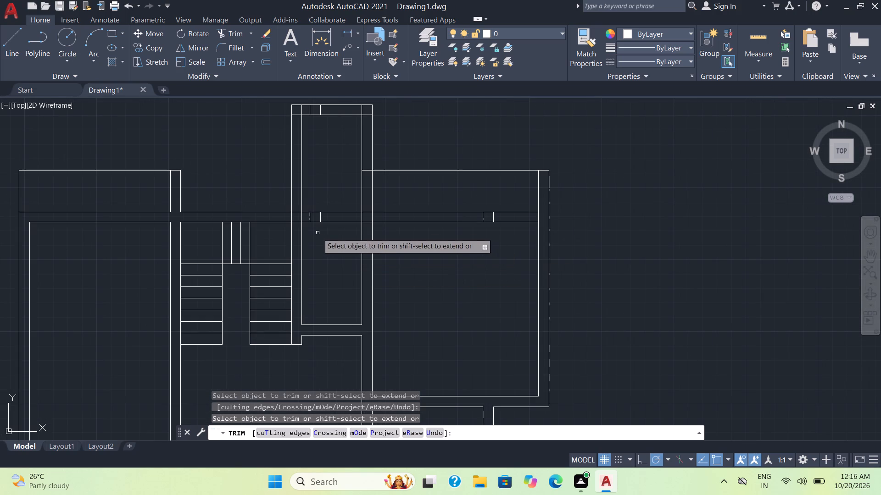
{"action": "left_click_drag", "start_coordinate": [301, 217], "coordinate": [323, 218]}
{"action": "left_click_drag", "start_coordinate": [323, 218], "coordinate": [282, 218]}
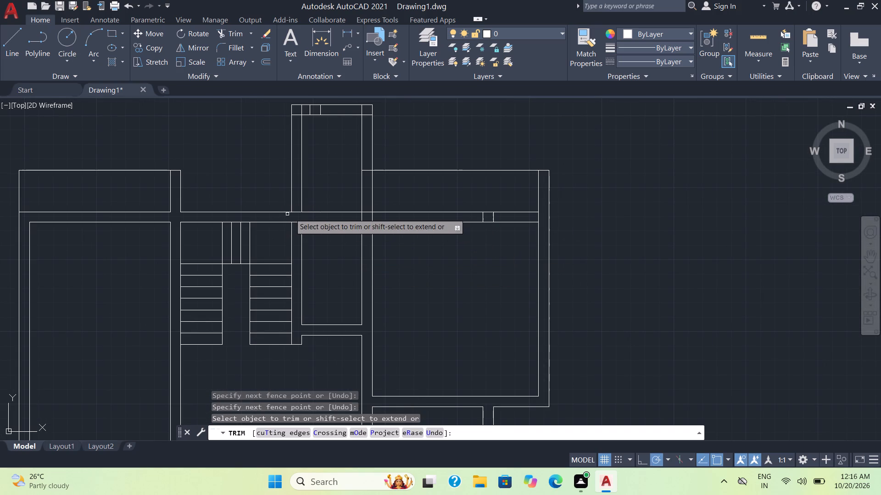
{"action": "left_click", "coordinate": [295, 212]}
{"action": "left_click", "coordinate": [296, 223]}
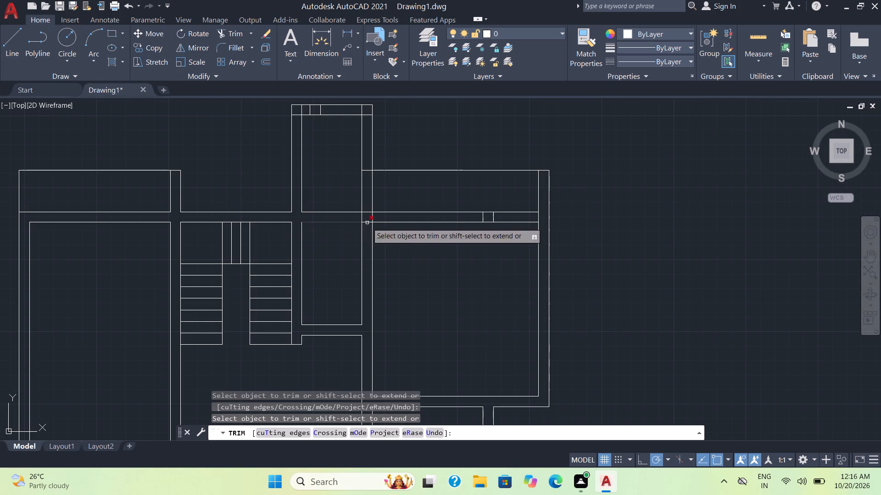
Trim the projecting room's right wall where it crosses the long horizontal wall and meets the top line of the upper-right strip.
{"action": "left_click", "coordinate": [368, 223]}
{"action": "left_click", "coordinate": [361, 219]}
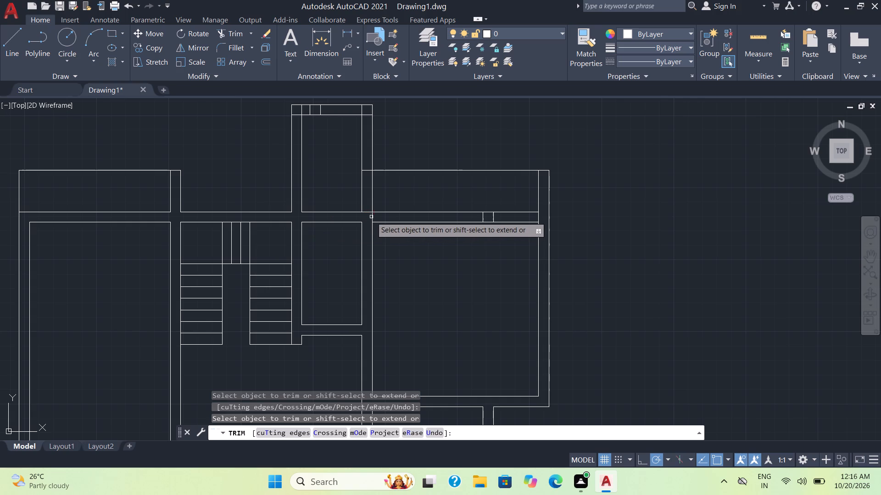
{"action": "left_click", "coordinate": [372, 217]}
{"action": "left_click", "coordinate": [369, 211]}
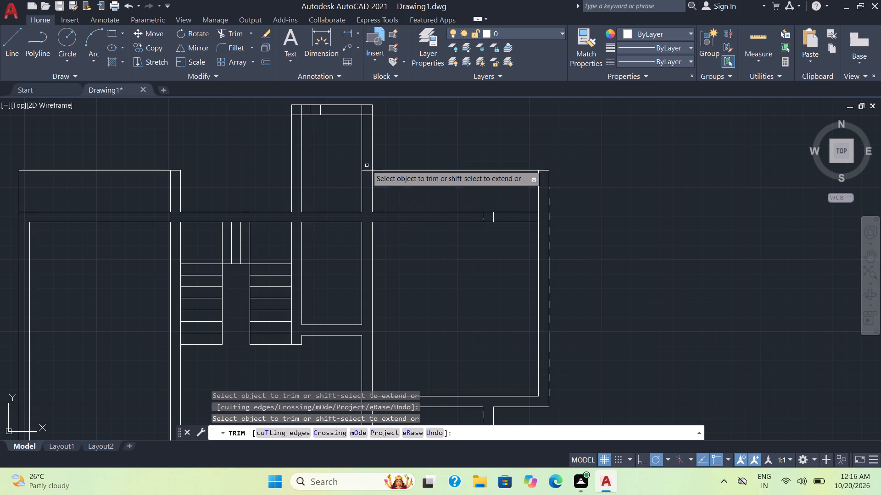
{"action": "left_click", "coordinate": [367, 172]}
Trim both top corners of the projecting room and the two short cross lines inside its top wall.
{"action": "left_click", "coordinate": [367, 115]}
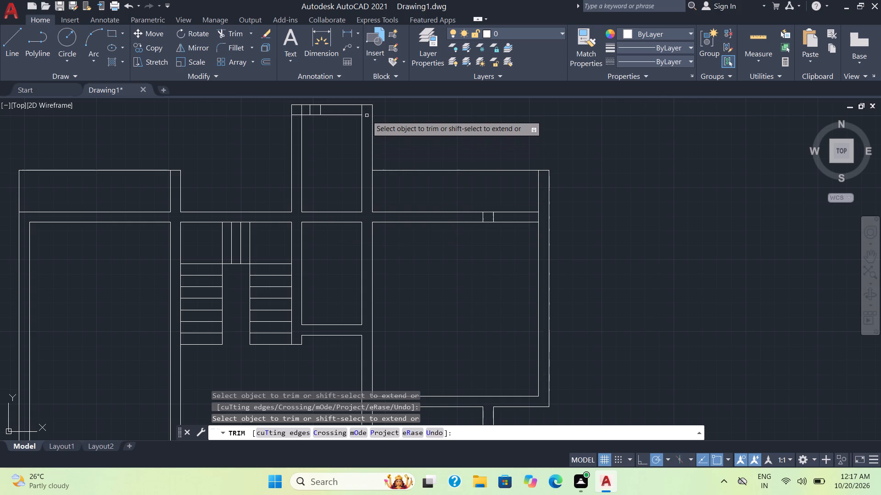
{"action": "left_click", "coordinate": [360, 110]}
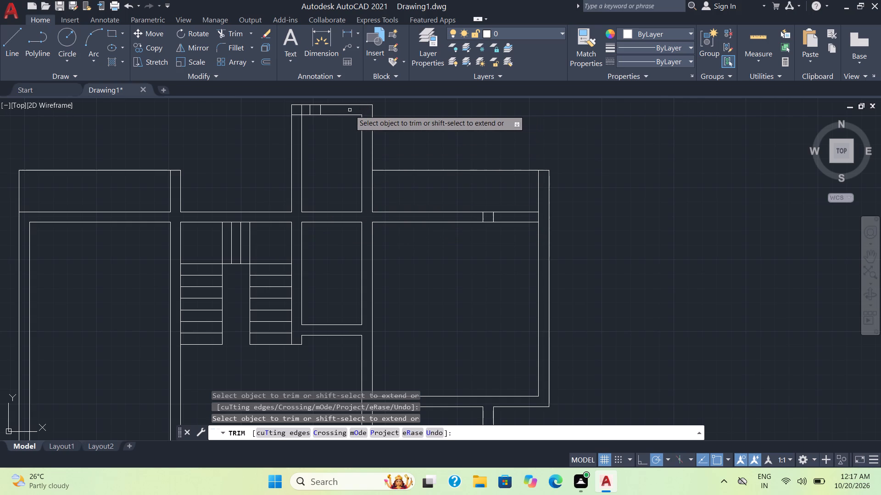
{"action": "left_click", "coordinate": [323, 111]}
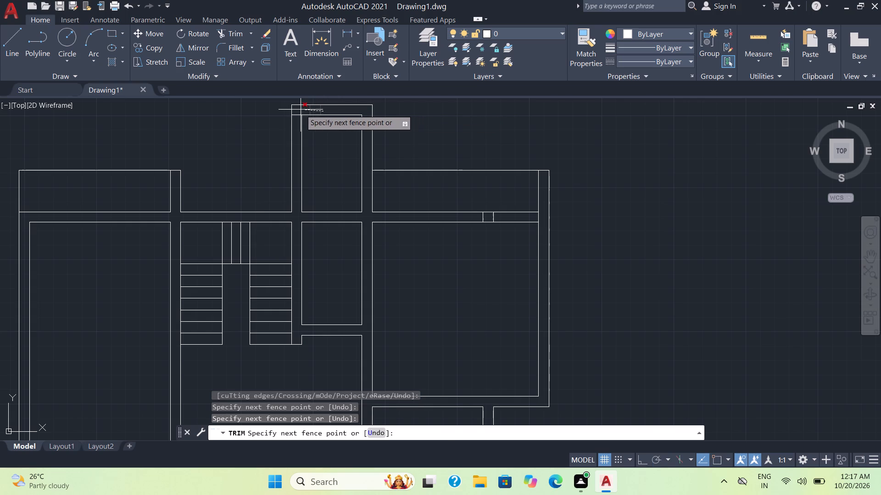
{"action": "left_click", "coordinate": [298, 110]}
{"action": "left_click", "coordinate": [296, 116]}
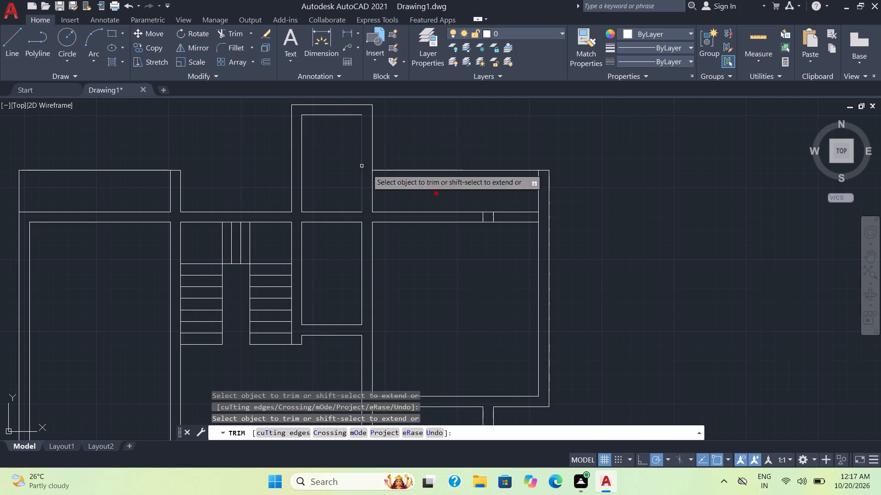
Trim the two short cross lines in the upper-right room's top wall and its junction with the outer right wall.
{"action": "left_click", "coordinate": [482, 219]}
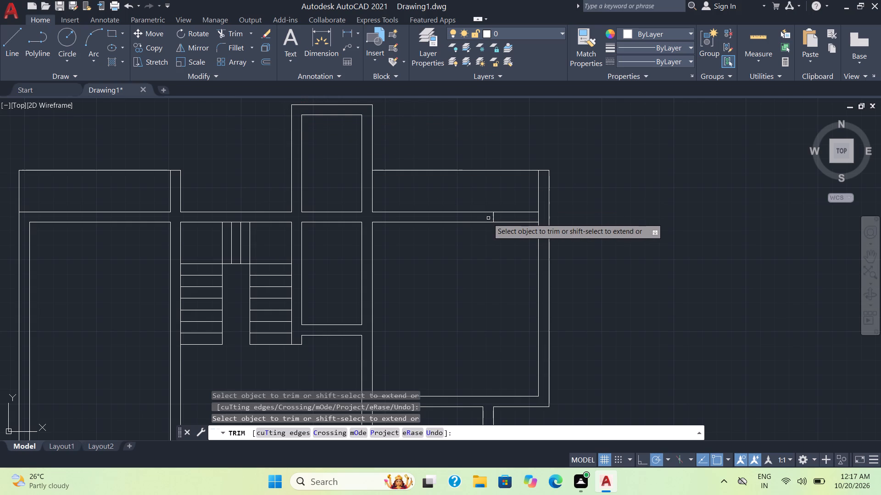
{"action": "left_click", "coordinate": [493, 218]}
{"action": "left_click", "coordinate": [538, 217]}
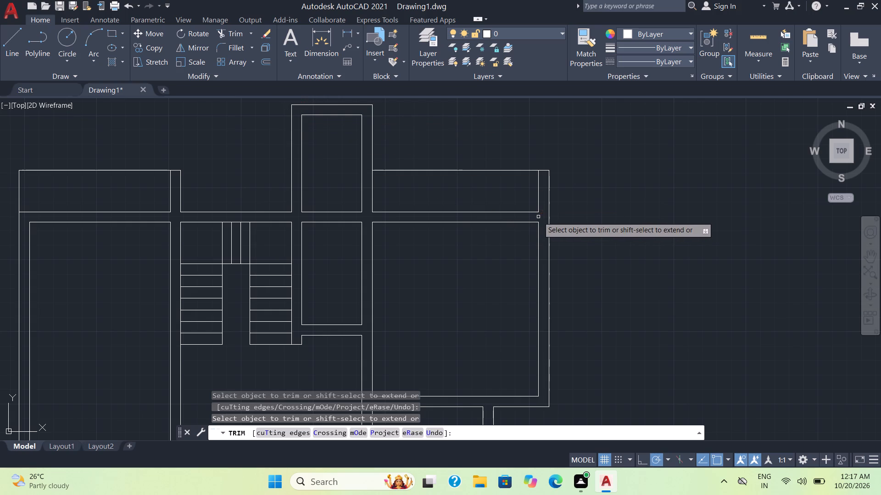
Measure the projecting top room, the strip beside it and the upper-right room with Quick measure.
{"action": "scroll", "coordinate": [484, 265], "scroll_direction": "down", "scroll_amount": 1}
{"action": "middle_click_drag", "start_coordinate": [467, 287], "coordinate": [478, 263]}
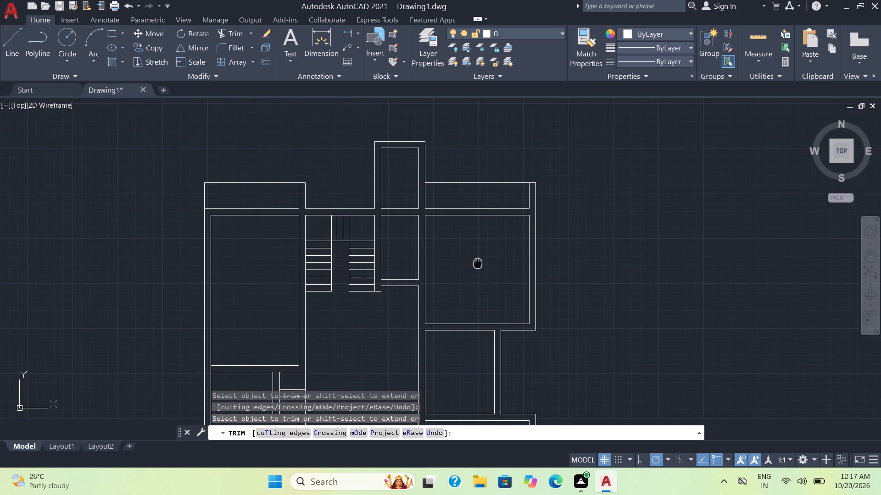
{"action": "middle_click_drag", "start_coordinate": [478, 263], "coordinate": [502, 206]}
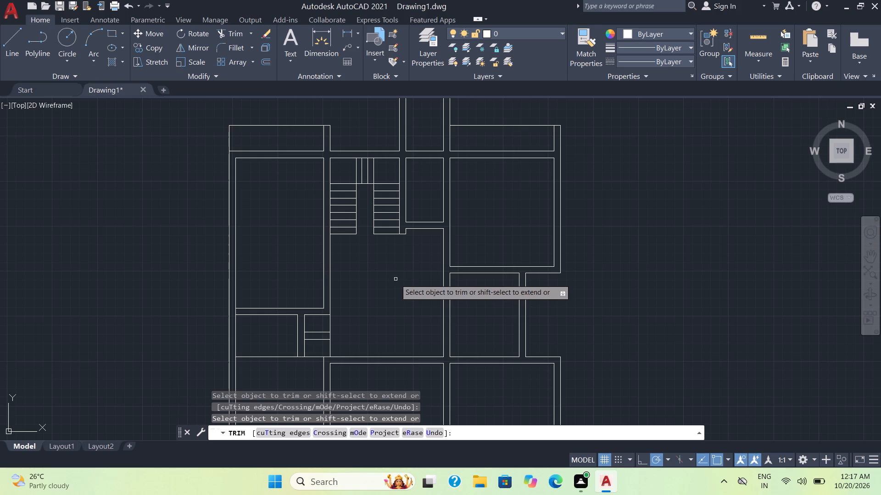
{"action": "scroll", "coordinate": [396, 279], "scroll_direction": "up", "scroll_amount": 1}
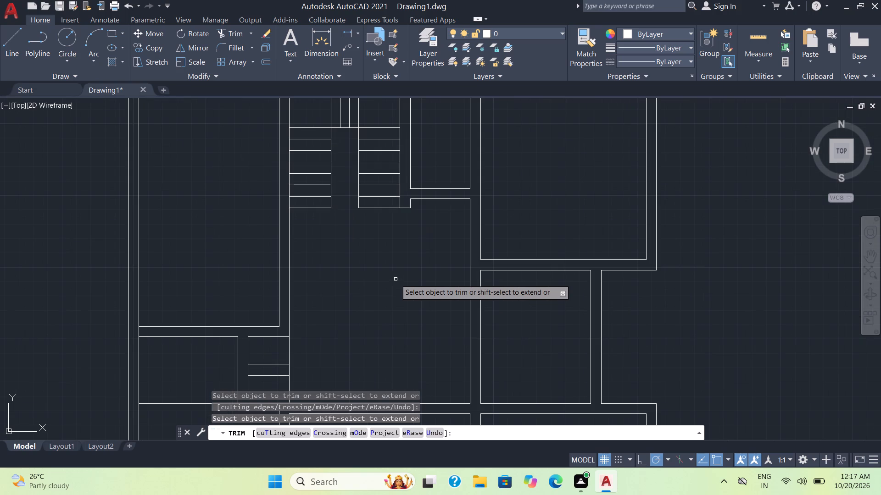
{"action": "scroll", "coordinate": [396, 279], "scroll_direction": "down", "scroll_amount": 1}
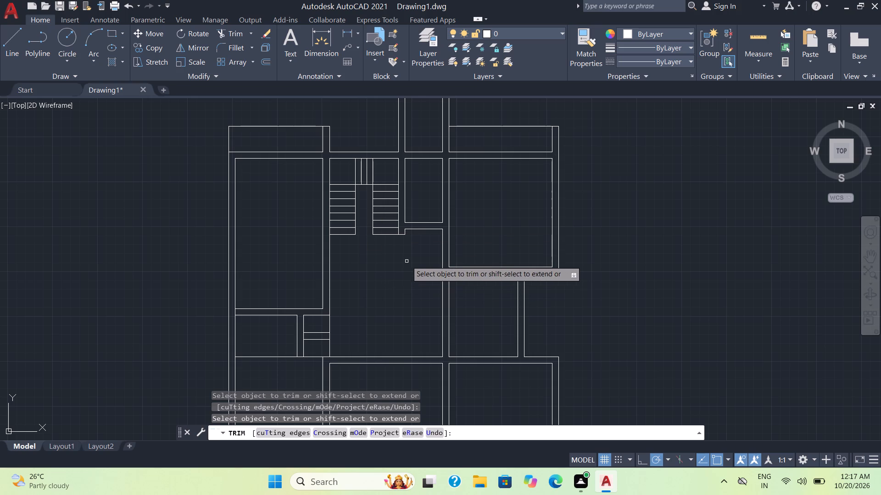
{"action": "left_click", "coordinate": [753, 29]}
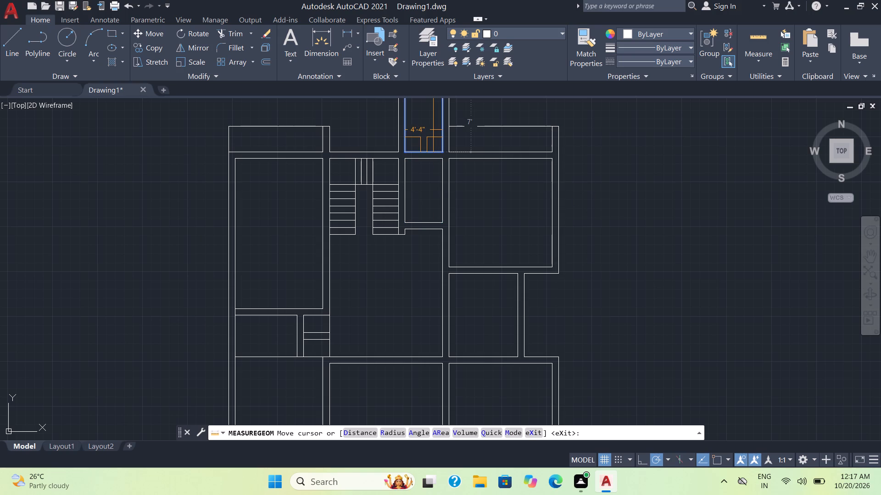
{"action": "scroll", "coordinate": [433, 130], "scroll_direction": "down", "scroll_amount": 1}
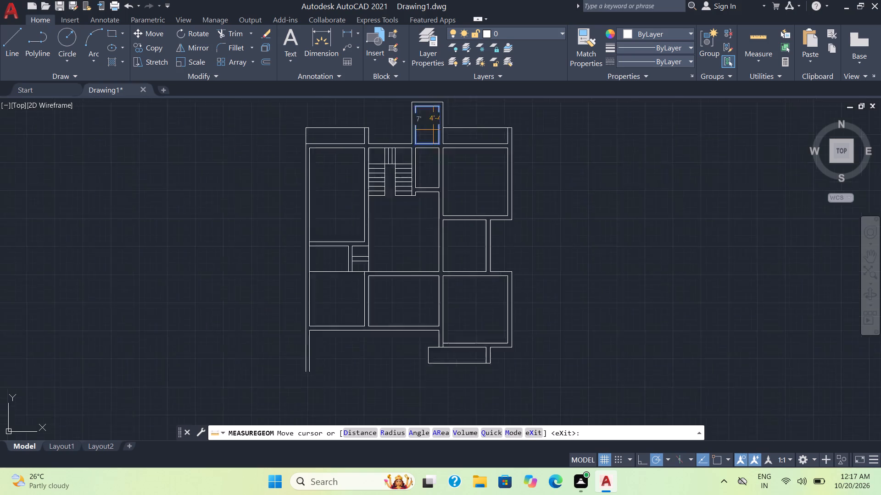
{"action": "middle_click_drag", "start_coordinate": [433, 130], "coordinate": [428, 179]}
{"action": "scroll", "coordinate": [428, 178], "scroll_direction": "up", "scroll_amount": 1}
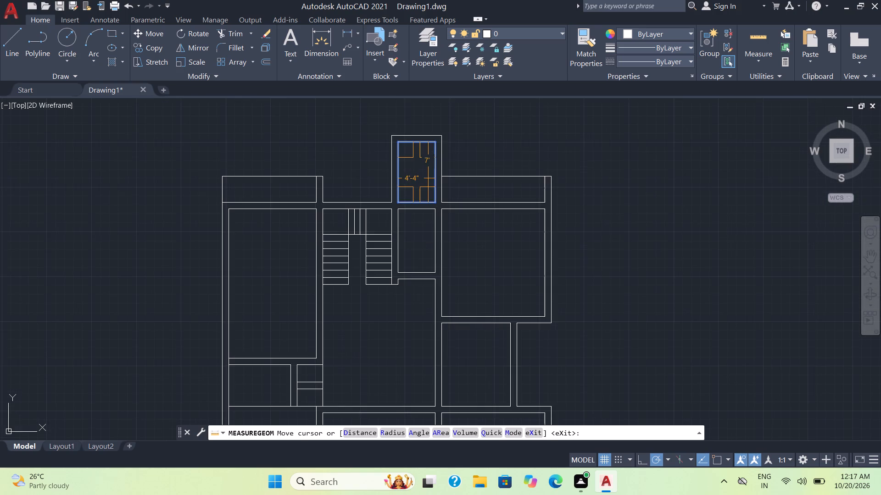
{"action": "scroll", "coordinate": [428, 178], "scroll_direction": "up", "scroll_amount": 1}
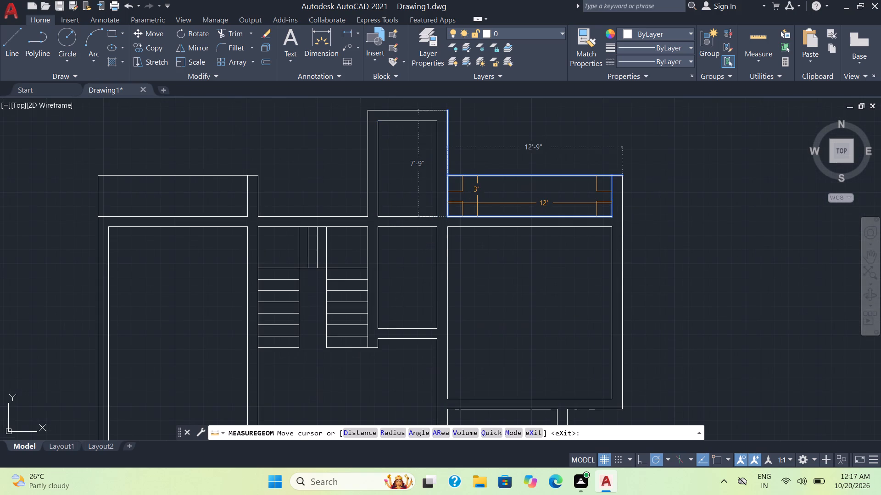
{"action": "scroll", "coordinate": [477, 203], "scroll_direction": "down", "scroll_amount": 1}
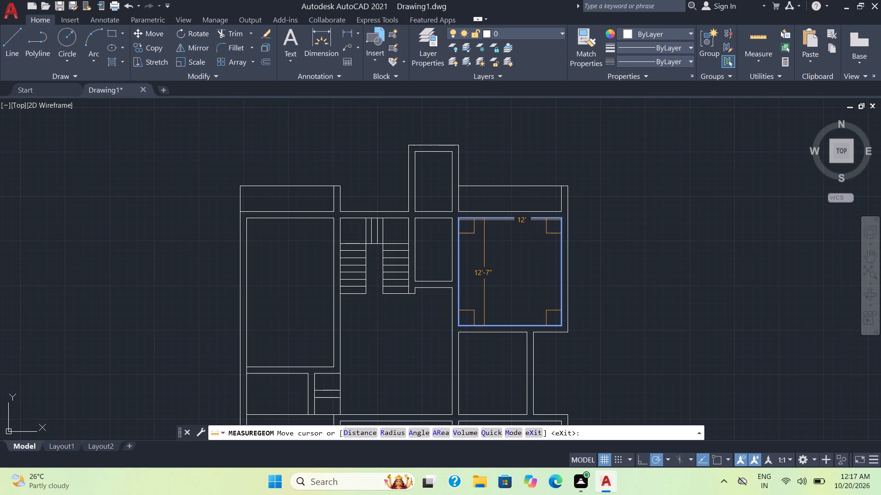
{"action": "key", "text": "Escape"}
With Trim's extend behaviour, extend the large left room's bottom wall line across the central vertical wall and the small rooms' partition line up to it.
{"action": "middle_click_drag", "start_coordinate": [483, 268], "coordinate": [504, 163]}
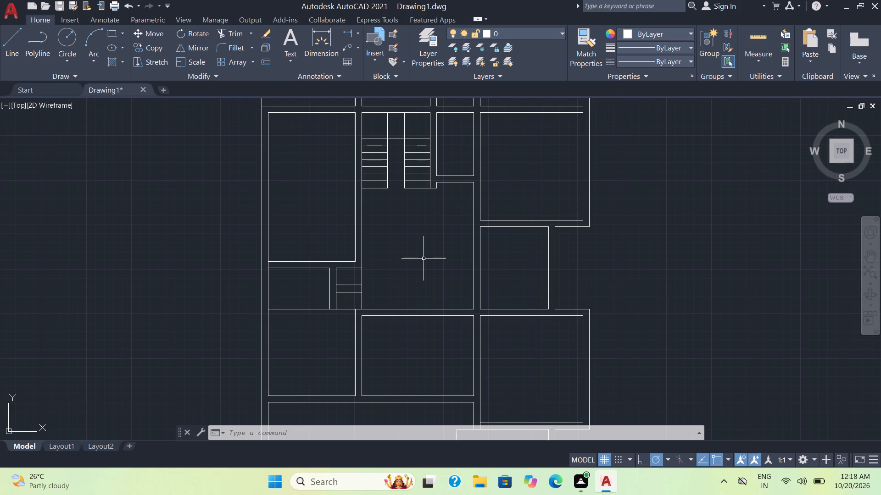
{"action": "type", "text": "tr"}
{"action": "key", "text": "Return"}
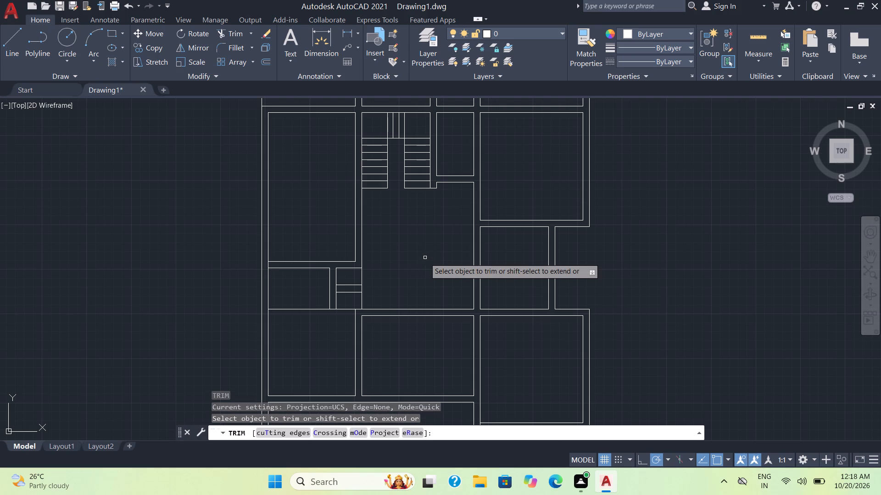
{"action": "left_click", "coordinate": [350, 261], "text": "shift"}
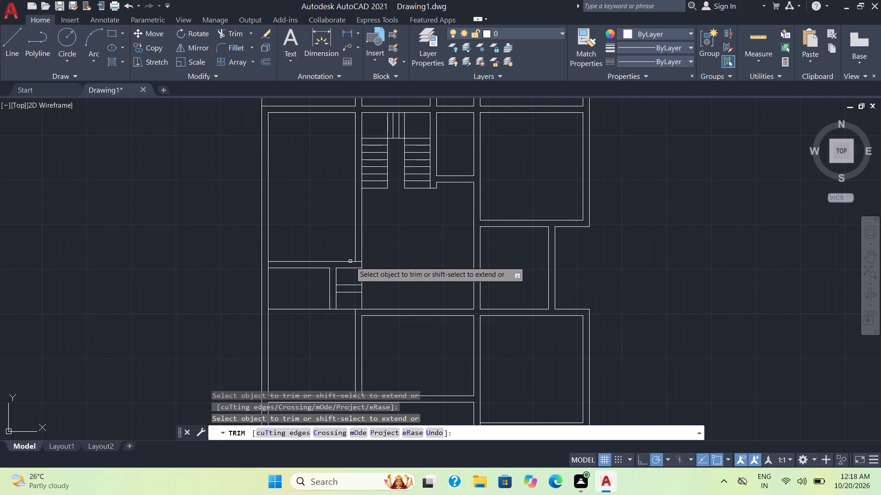
{"action": "left_click", "coordinate": [330, 275], "text": "shift"}
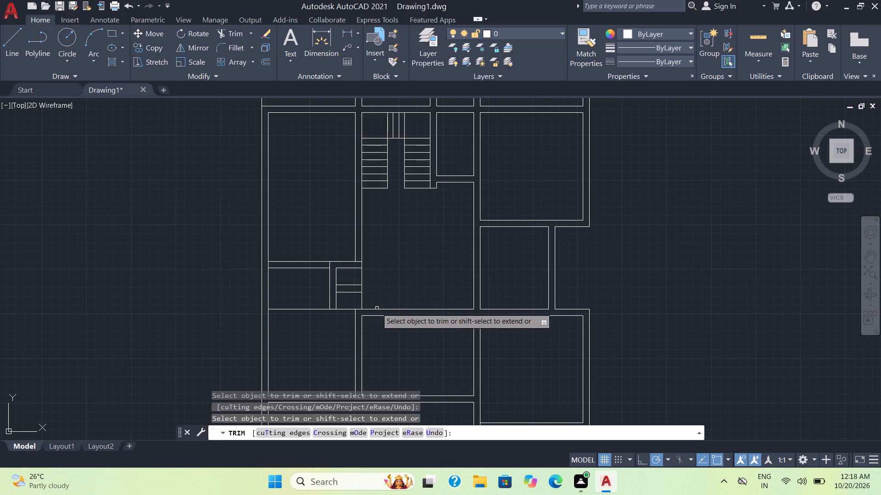
Extend the lower line of the wall above the two lower-left rooms leftward to the outer left wall.
{"action": "scroll", "coordinate": [382, 317], "scroll_direction": "down", "scroll_amount": 2}
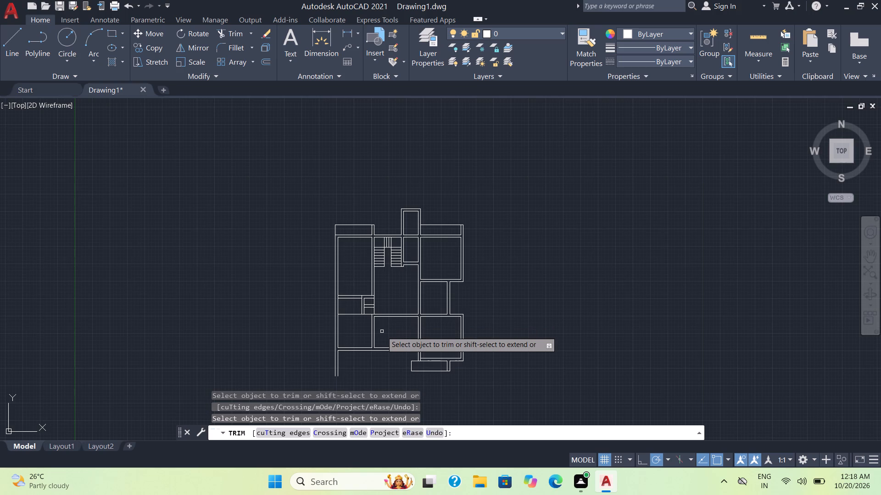
{"action": "scroll", "coordinate": [382, 331], "scroll_direction": "up", "scroll_amount": 2}
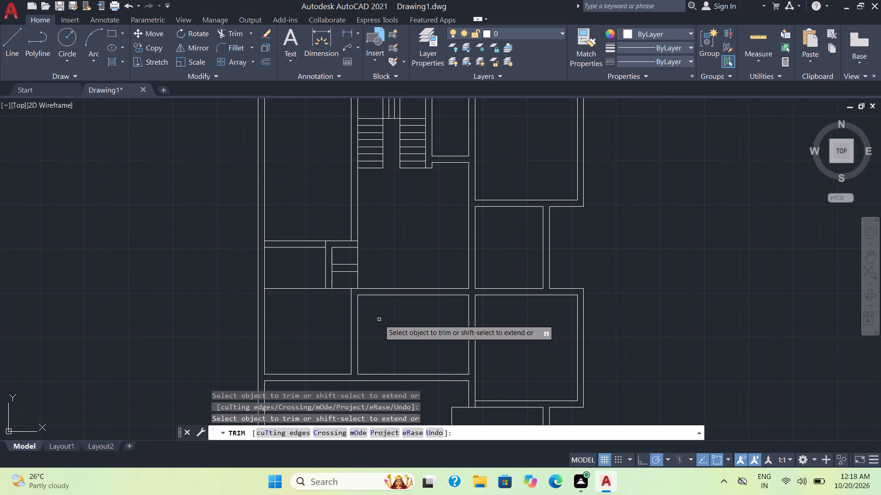
{"action": "left_click", "coordinate": [372, 295], "text": "shift"}
{"action": "left_click", "coordinate": [362, 295], "text": "shift"}
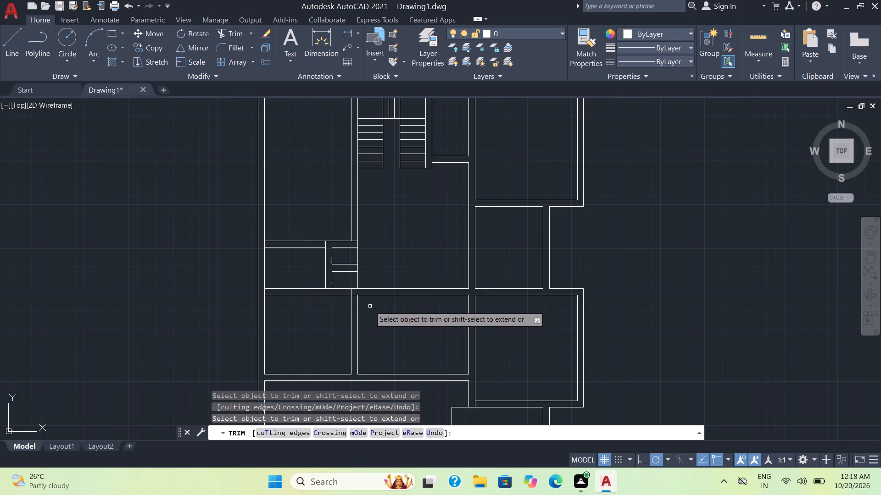
{"action": "middle_click_drag", "start_coordinate": [371, 310], "coordinate": [375, 297]}
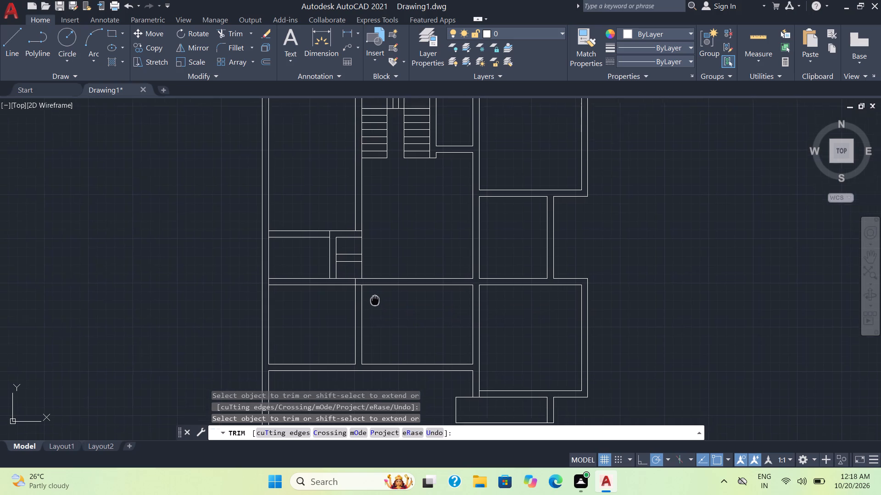
{"action": "middle_click_drag", "start_coordinate": [375, 297], "coordinate": [383, 269]}
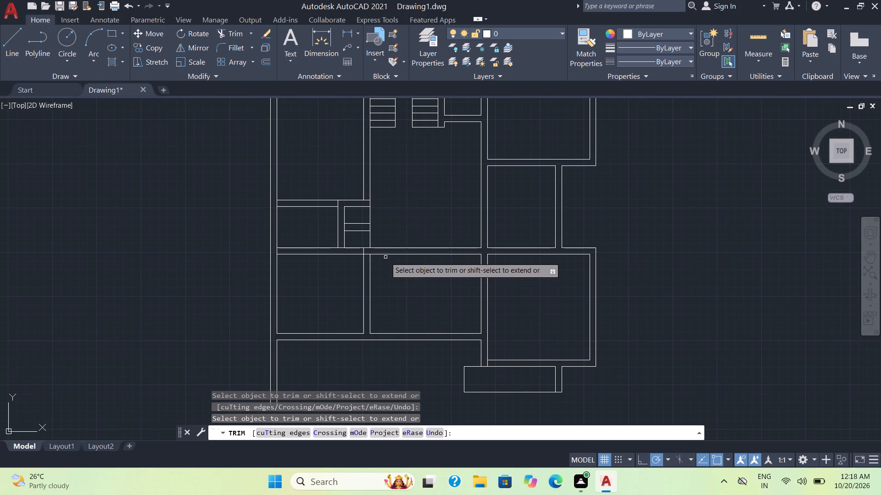
{"action": "key", "text": "Escape"}
Measure the lower middle room with Quick measure.
{"action": "left_click", "coordinate": [767, 41]}
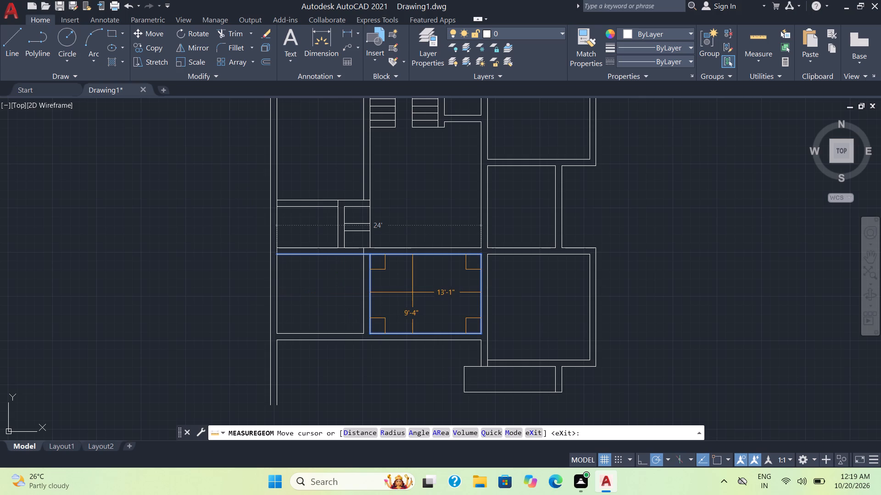
{"action": "key", "text": "Escape"}
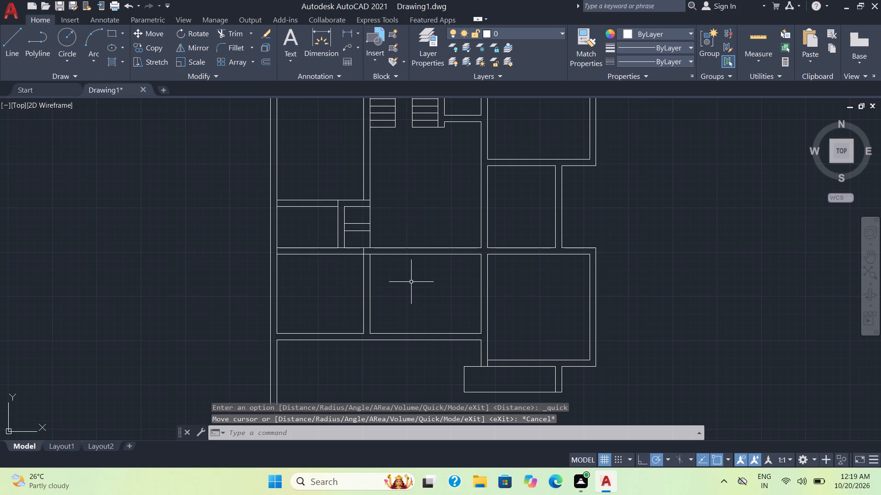
Offset the upper line of the wall above the lower middle room downward by 1", and offset that copy downward by 1'.
{"action": "key", "text": "o"}
{"action": "key", "text": "Return"}
{"action": "key", "text": "1"}
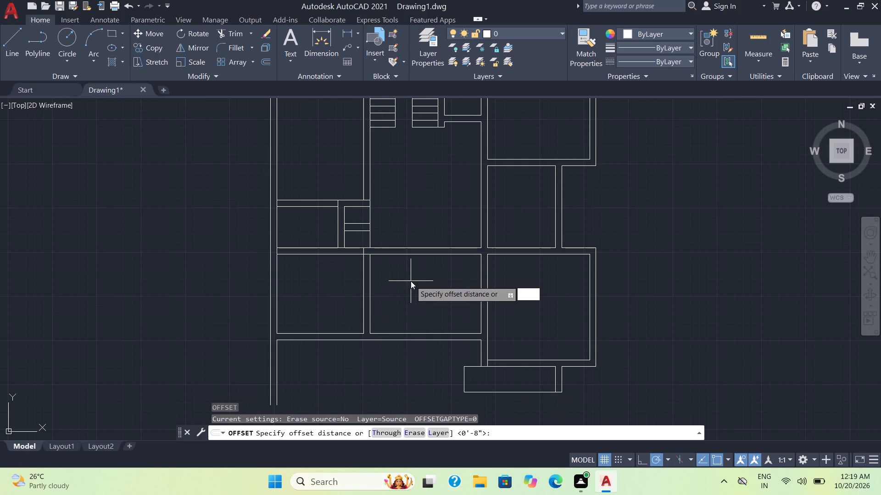
{"action": "key", "text": "Return"}
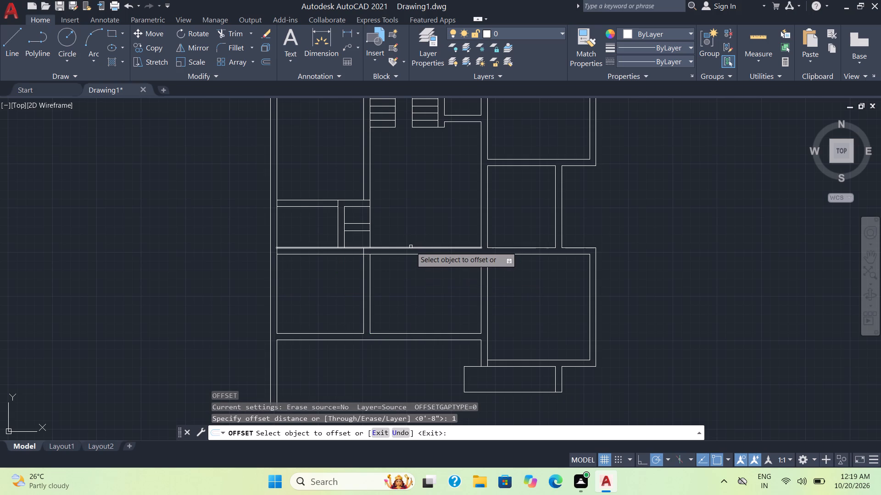
{"action": "left_click", "coordinate": [411, 247]}
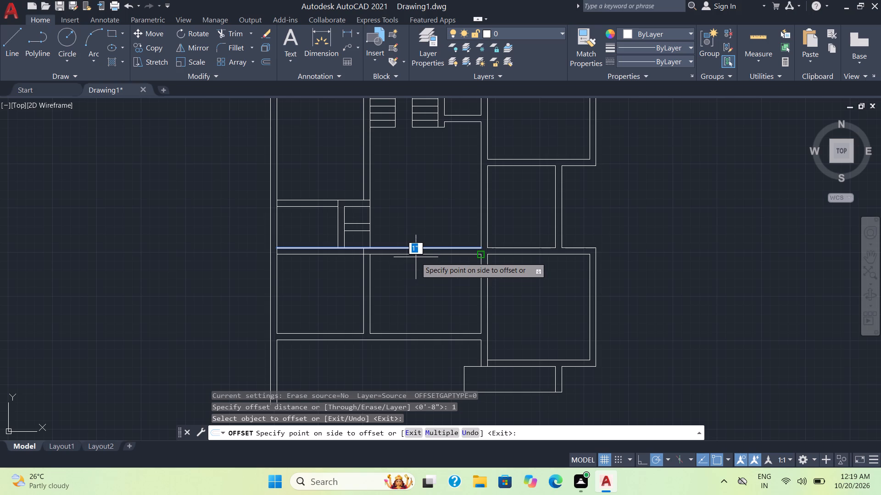
{"action": "key", "text": "apostrophe"}
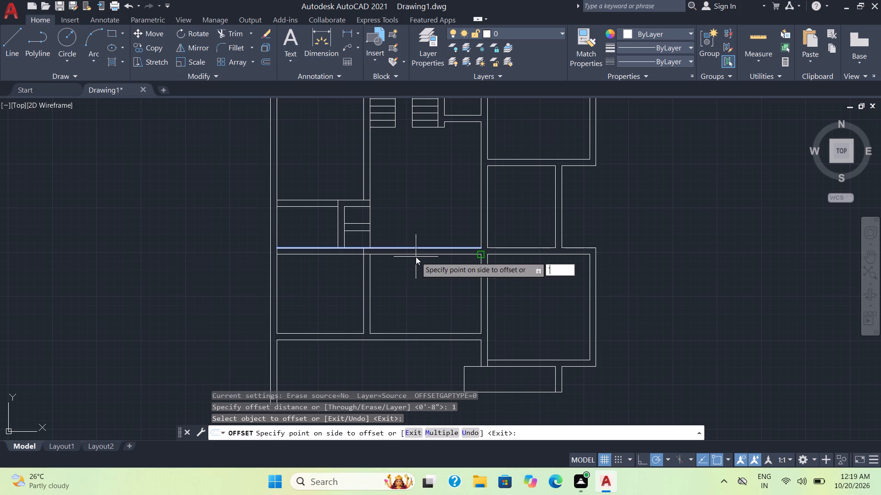
{"action": "key", "text": "BackSpace"}
{"action": "type", "text": "1'"}
{"action": "key", "text": "Return"}
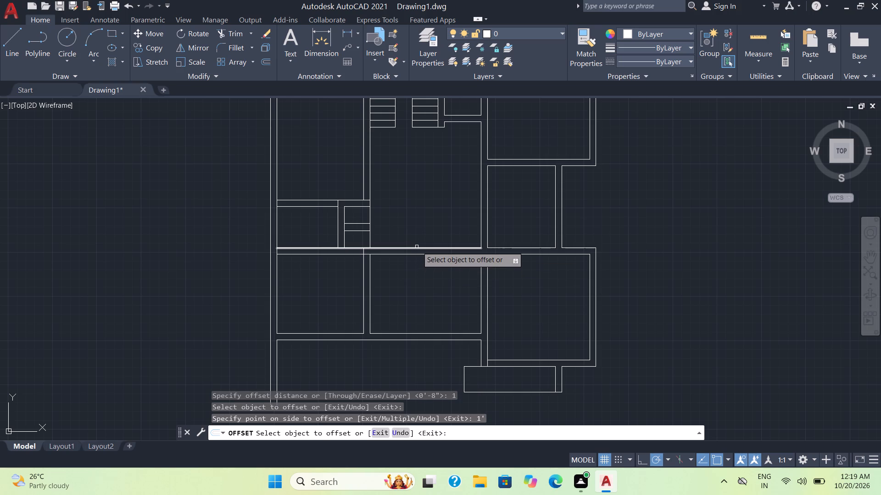
{"action": "left_click", "coordinate": [417, 249]}
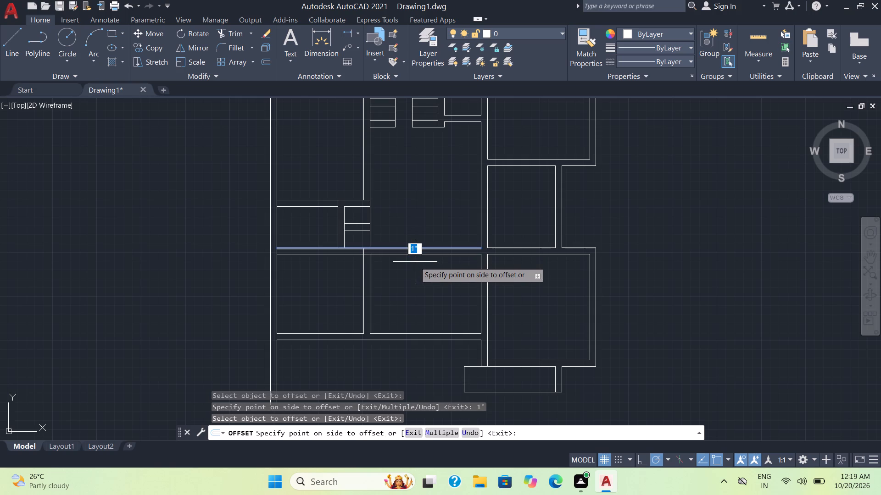
{"action": "scroll", "coordinate": [415, 262], "scroll_direction": "up", "scroll_amount": 1}
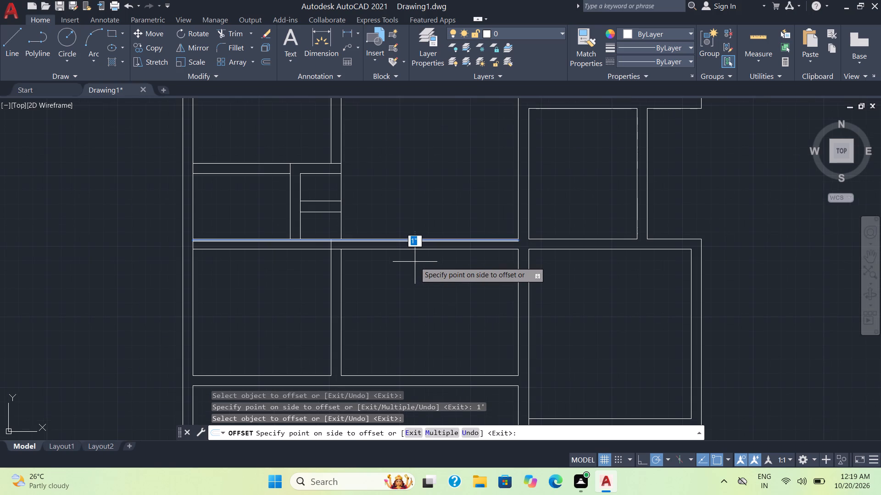
{"action": "key", "text": "1"}
{"action": "key", "text": "apostrophe"}
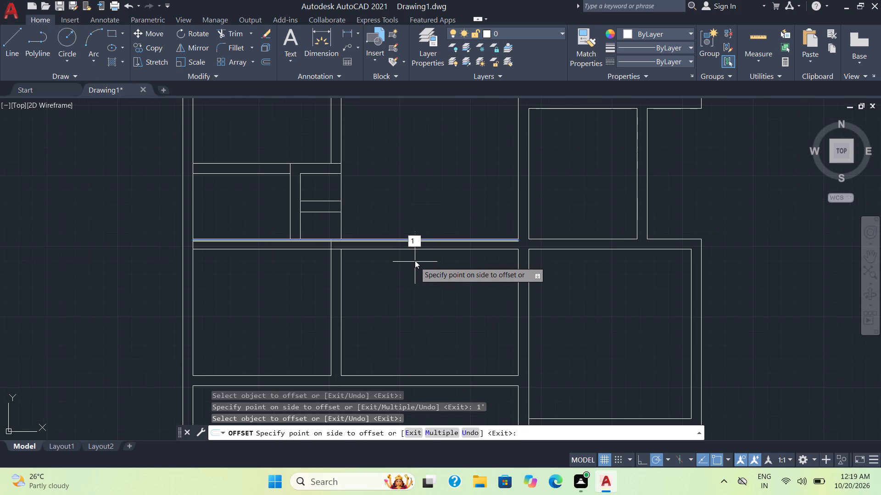
{"action": "key", "text": "Return"}
Offset the new 1' line downward by 9" to form the second face of the shifted wall.
{"action": "left_click", "coordinate": [414, 254]}
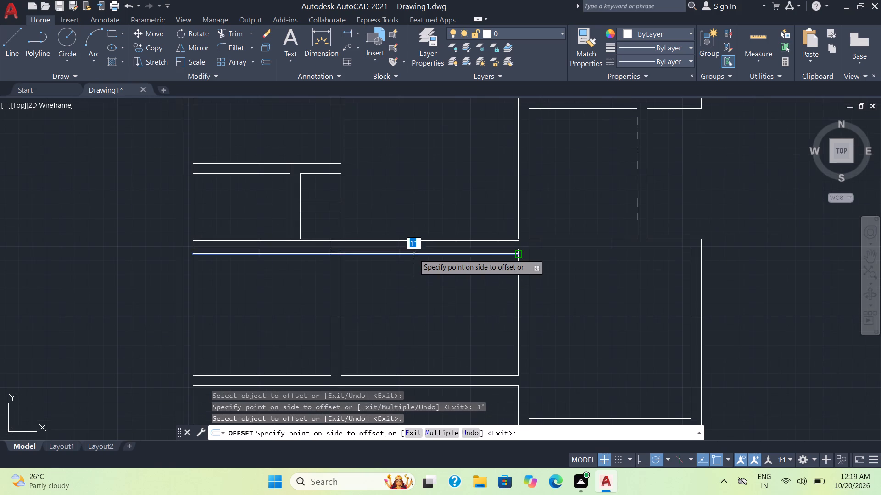
{"action": "key", "text": "9"}
{"action": "key", "text": "Return"}
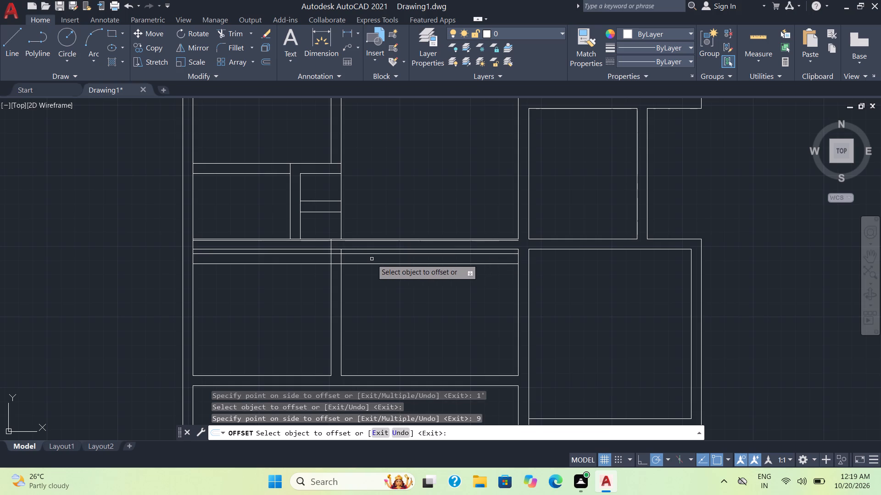
{"action": "key", "text": "Escape"}
Trim the old wall lines above the lower middle room and extend the room's left vertical line across the gap.
{"action": "type", "text": "tr"}
{"action": "key", "text": "Return"}
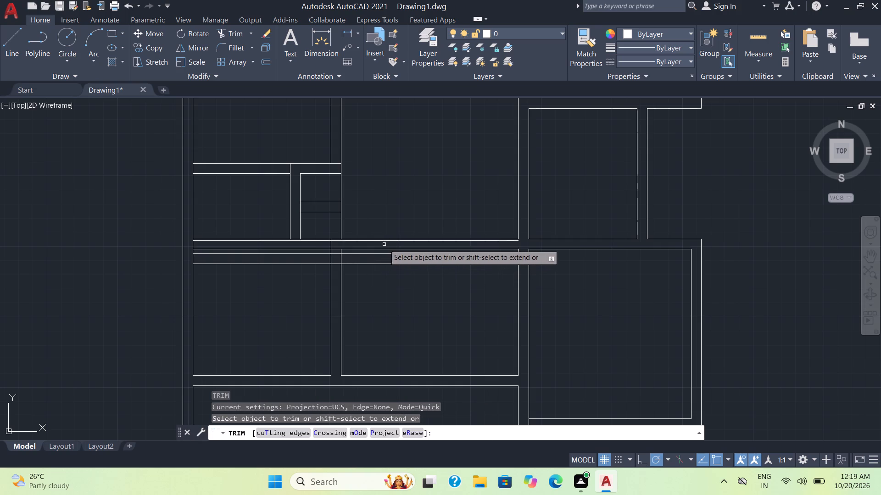
{"action": "left_click", "coordinate": [388, 240]}
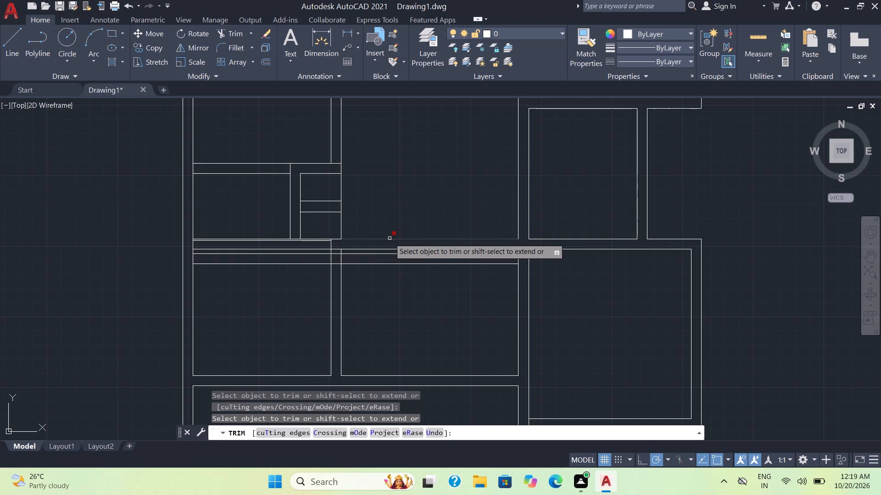
{"action": "left_click", "coordinate": [390, 238]}
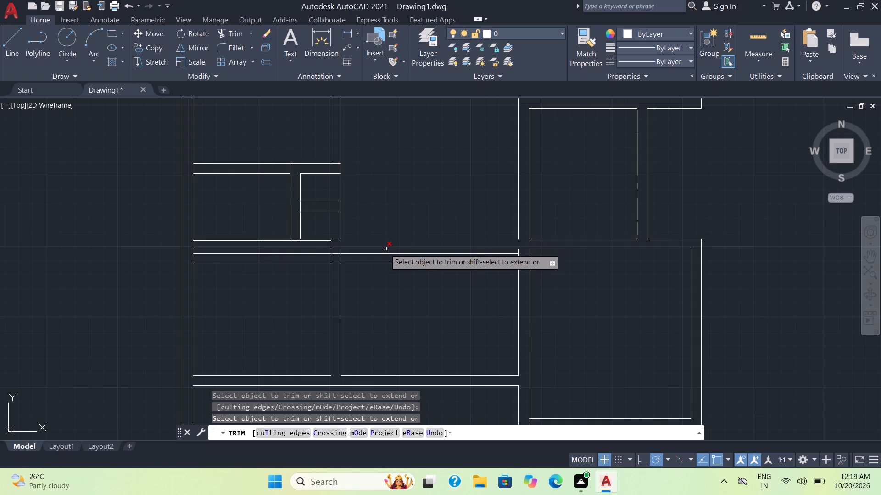
{"action": "left_click", "coordinate": [385, 249]}
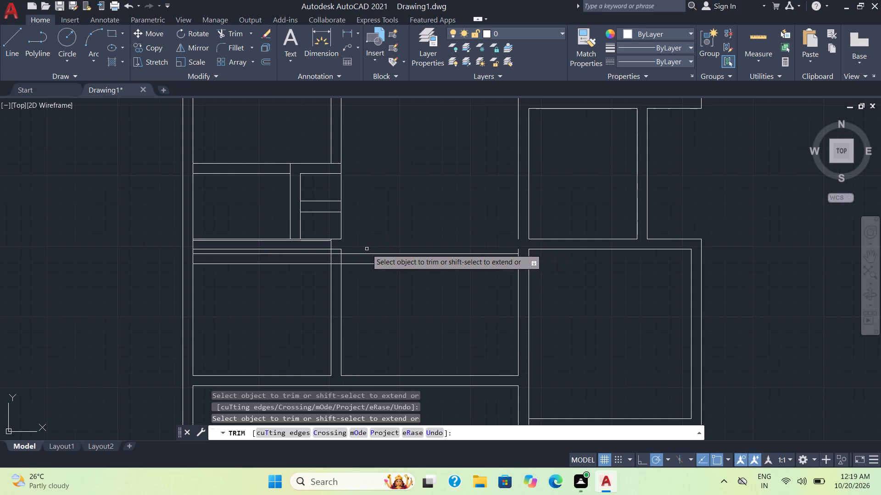
{"action": "left_click", "coordinate": [340, 261], "text": "shift"}
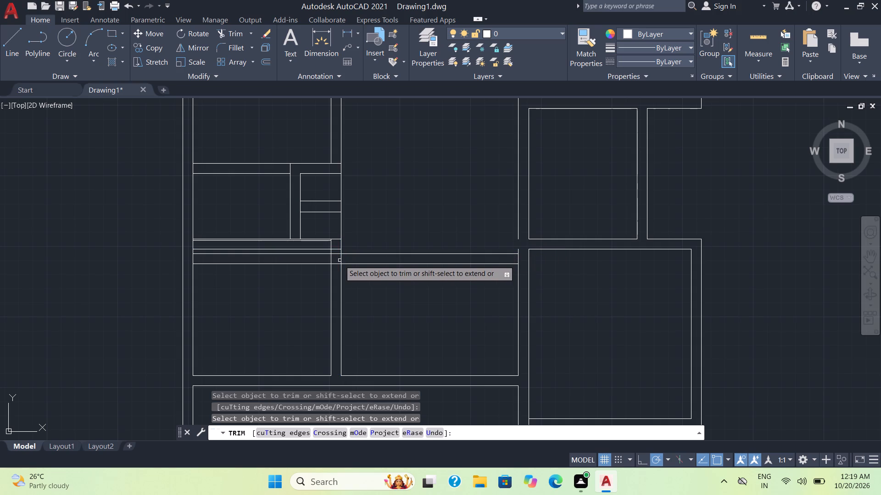
Trim the shifted wall's lines out of the lower-left room and clear the leftover segments at the central wall junction.
{"action": "left_click", "coordinate": [320, 255]}
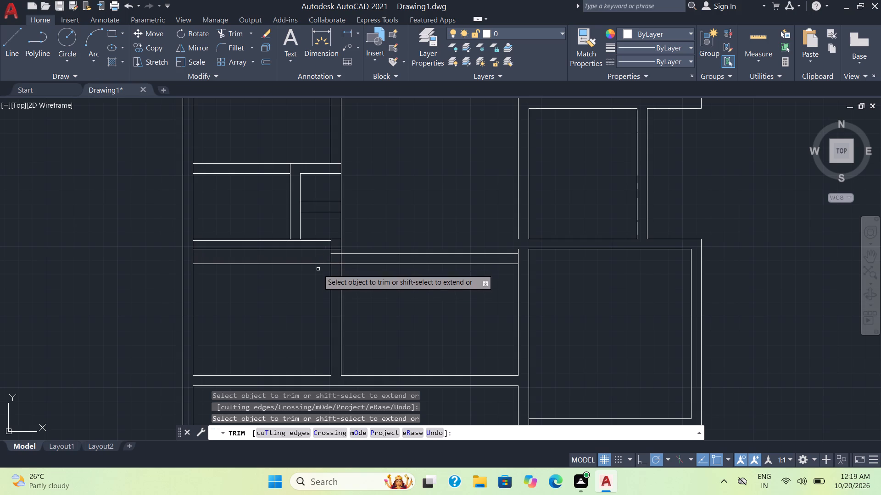
{"action": "left_click", "coordinate": [319, 265]}
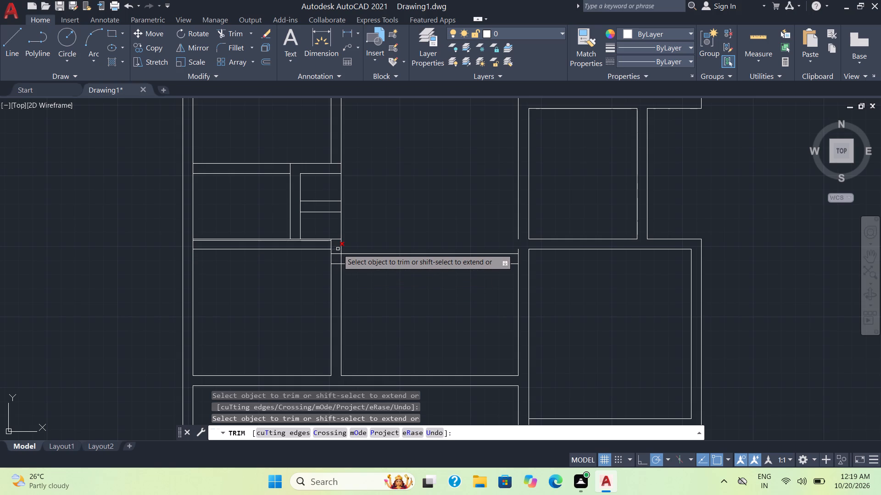
{"action": "left_click", "coordinate": [338, 249]}
{"action": "left_click", "coordinate": [331, 244]}
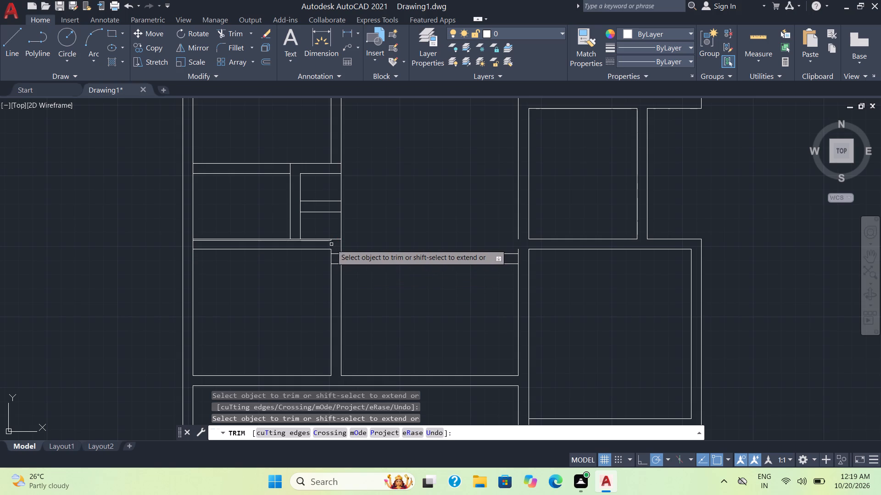
{"action": "left_click", "coordinate": [336, 253]}
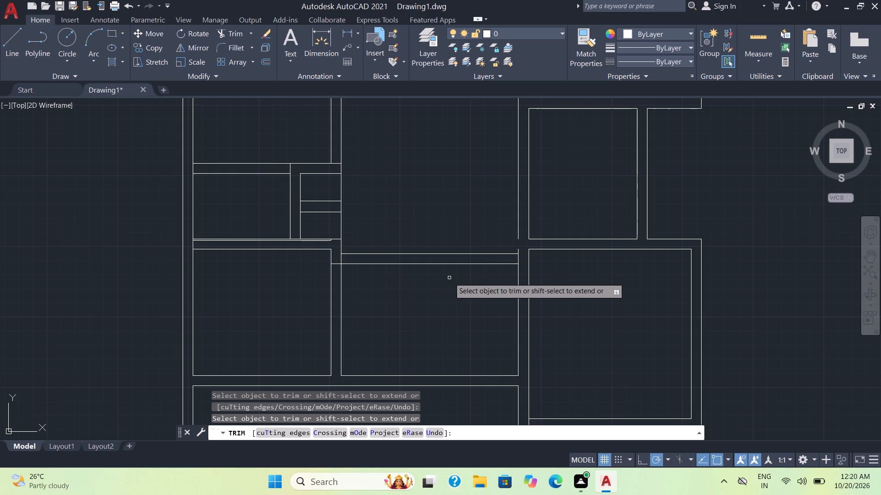
Extend the lower middle room's right wall line across the old wall gap and trim it between the shifted wall's two lines.
{"action": "scroll", "coordinate": [457, 290], "scroll_direction": "down", "scroll_amount": 1}
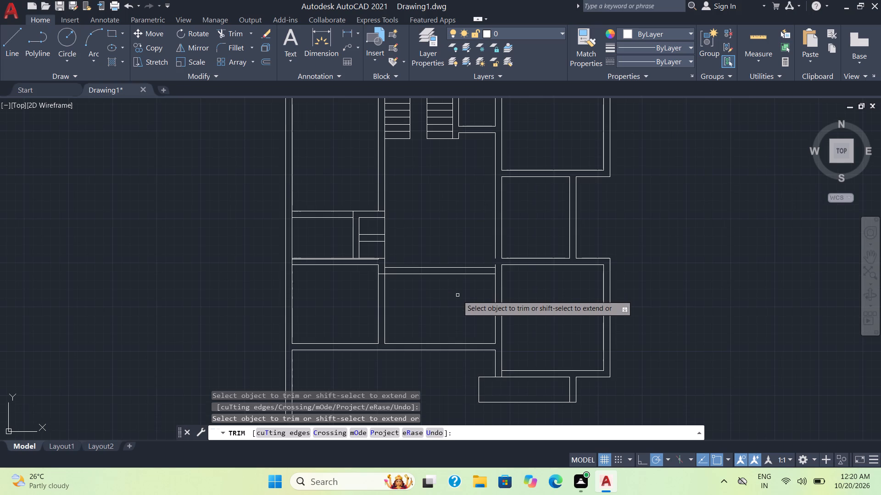
{"action": "middle_click_drag", "start_coordinate": [457, 295], "coordinate": [430, 274]}
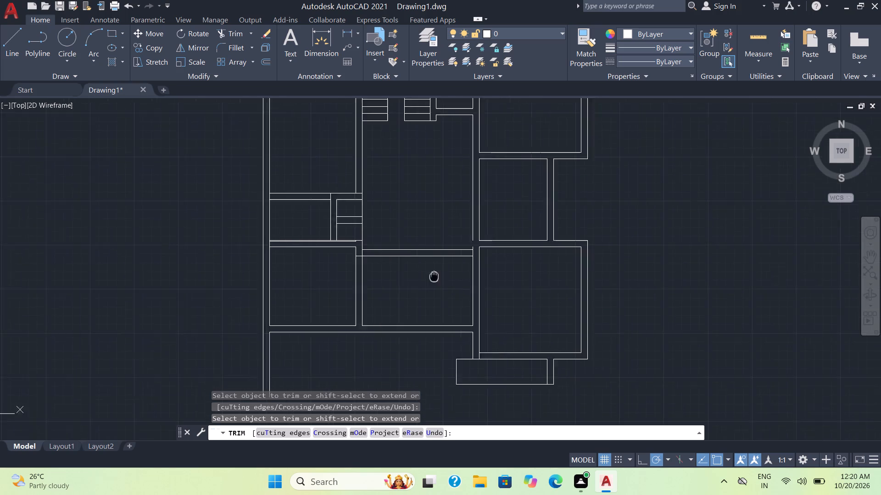
{"action": "middle_click_drag", "start_coordinate": [430, 274], "coordinate": [404, 265]}
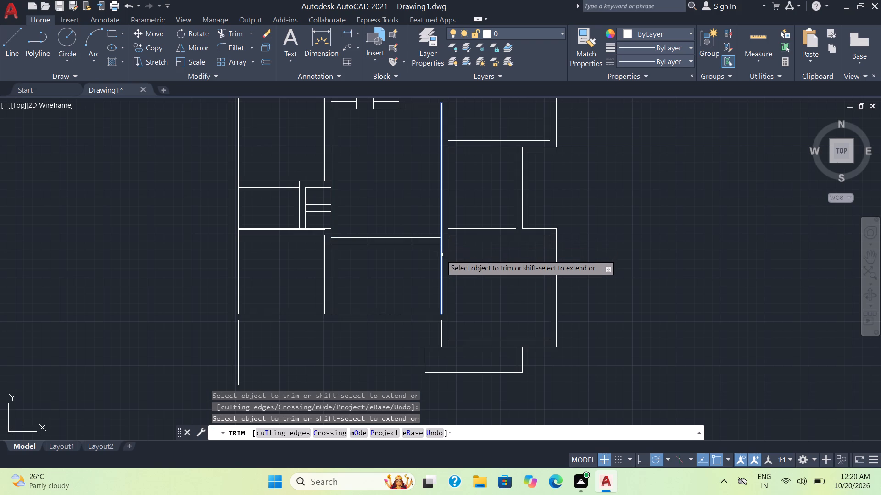
{"action": "left_click", "coordinate": [441, 255], "text": "shift"}
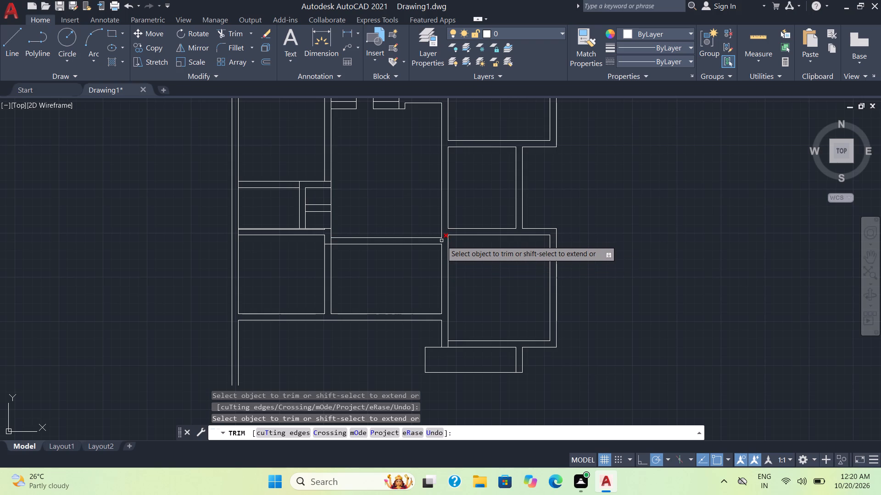
{"action": "left_click", "coordinate": [441, 241]}
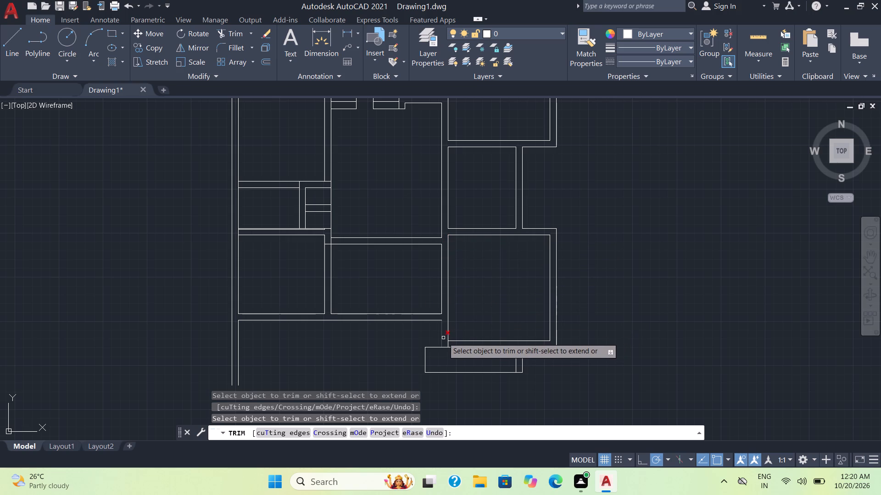
Remove the shifted wall's upper line and extend both lines of the vertical wall east of the middle rooms across their gaps.
{"action": "middle_click_drag", "start_coordinate": [470, 332], "coordinate": [429, 321]}
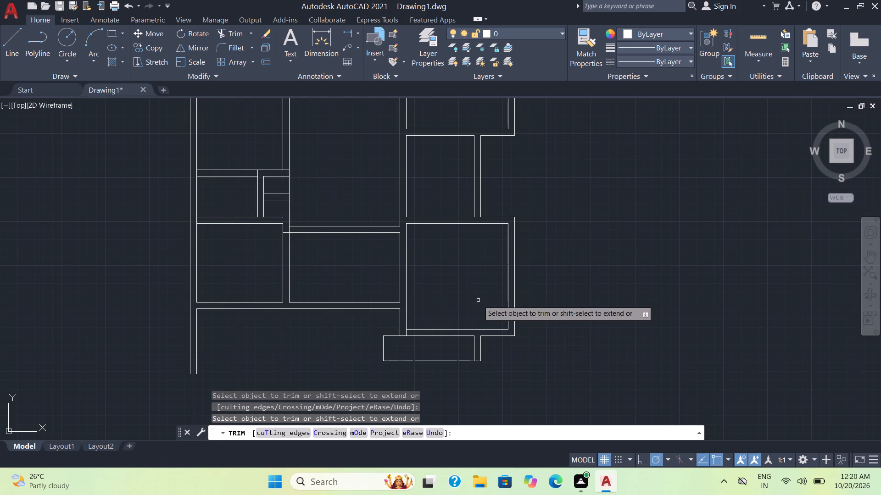
{"action": "middle_click_drag", "start_coordinate": [484, 244], "coordinate": [485, 276]}
{"action": "scroll", "coordinate": [484, 246], "scroll_direction": "down", "scroll_amount": 1}
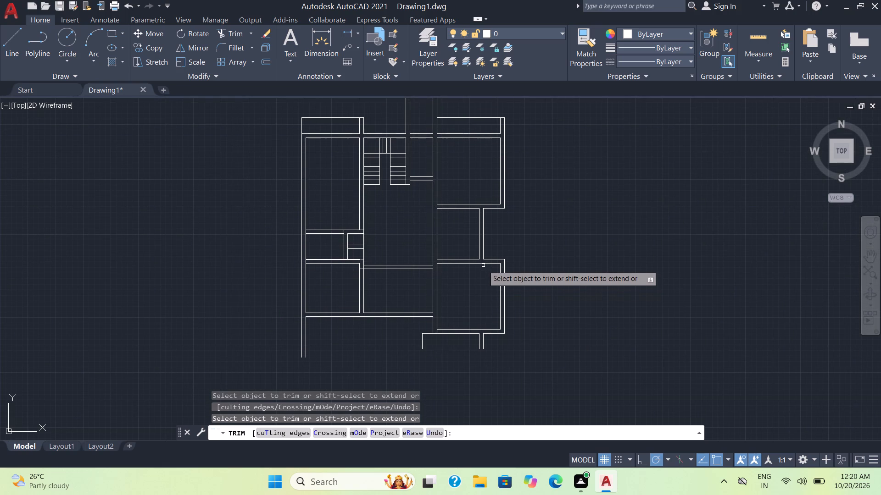
{"action": "left_click", "coordinate": [436, 272], "text": "shift"}
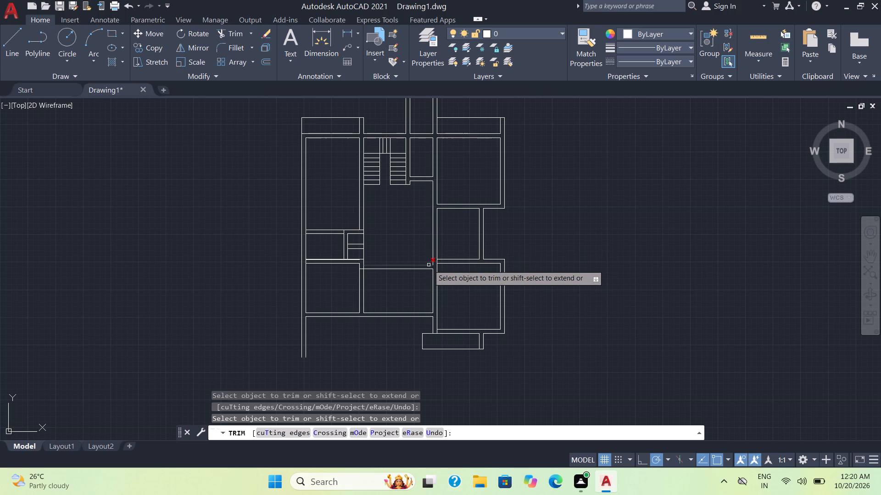
{"action": "left_click", "coordinate": [429, 265]}
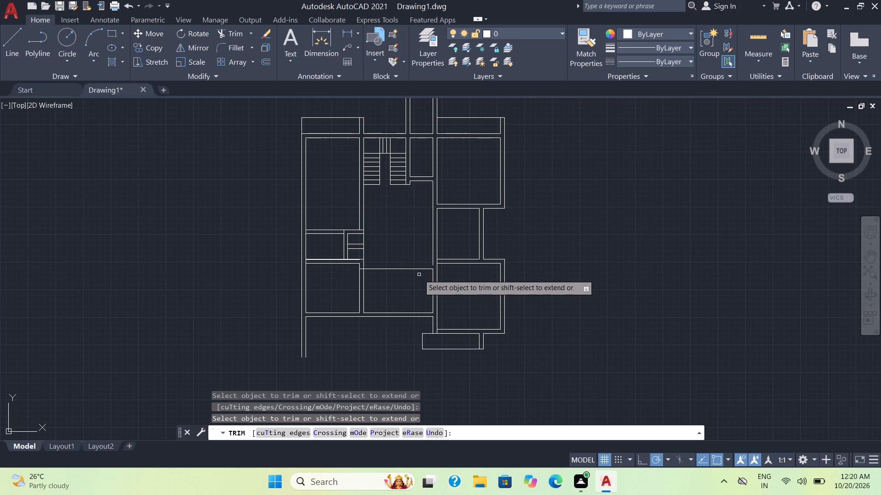
{"action": "scroll", "coordinate": [416, 279], "scroll_direction": "up", "scroll_amount": 1}
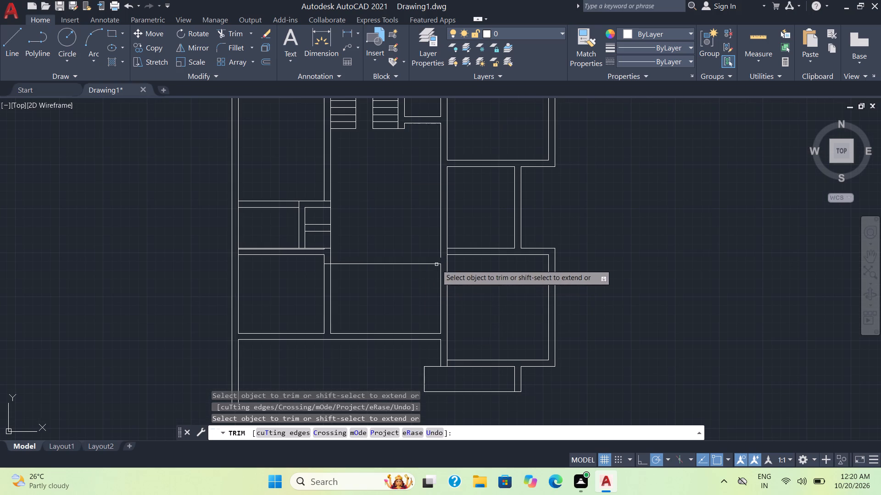
{"action": "left_click", "coordinate": [441, 253], "text": "shift"}
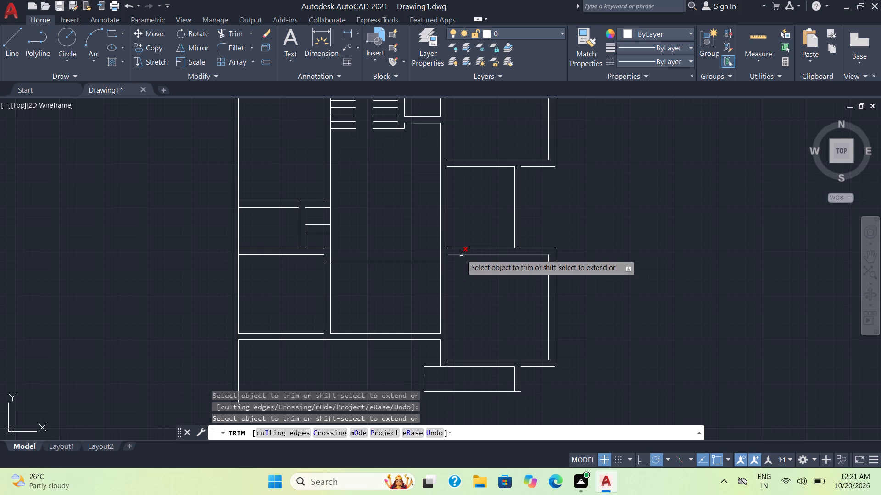
Trim away the inner top wall line of the lower-right room.
{"action": "left_click", "coordinate": [461, 254]}
{"action": "key", "text": "Escape"}
Offset the middle-right room's bottom line and the short outer line beside it upward by 9".
{"action": "key", "text": "o"}
{"action": "key", "text": "Return"}
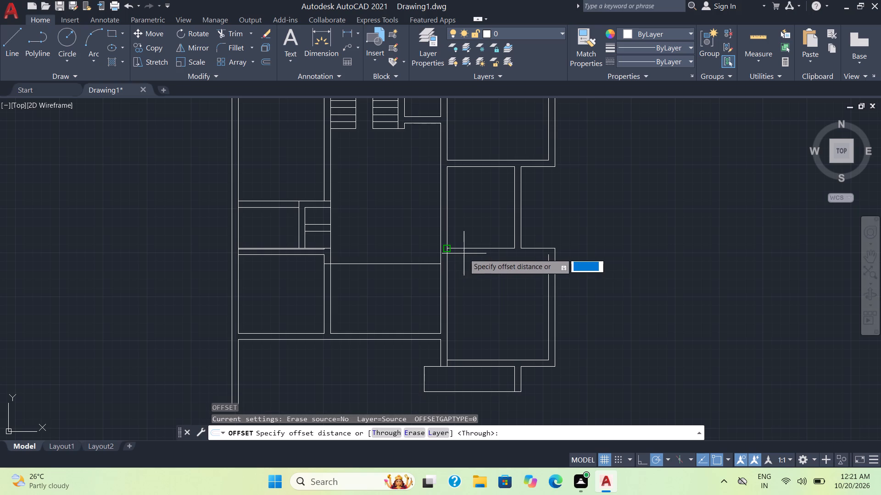
{"action": "key", "text": "9"}
{"action": "key", "text": "Return"}
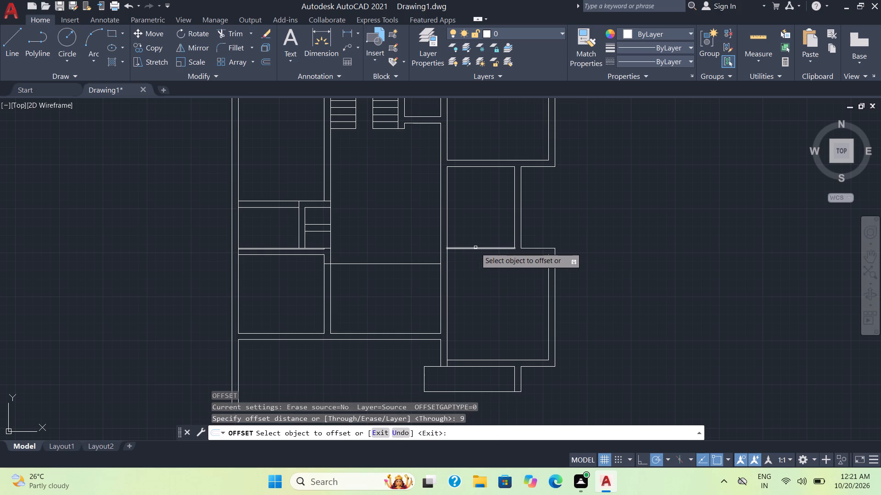
{"action": "left_click", "coordinate": [475, 247]}
{"action": "left_click", "coordinate": [475, 244]}
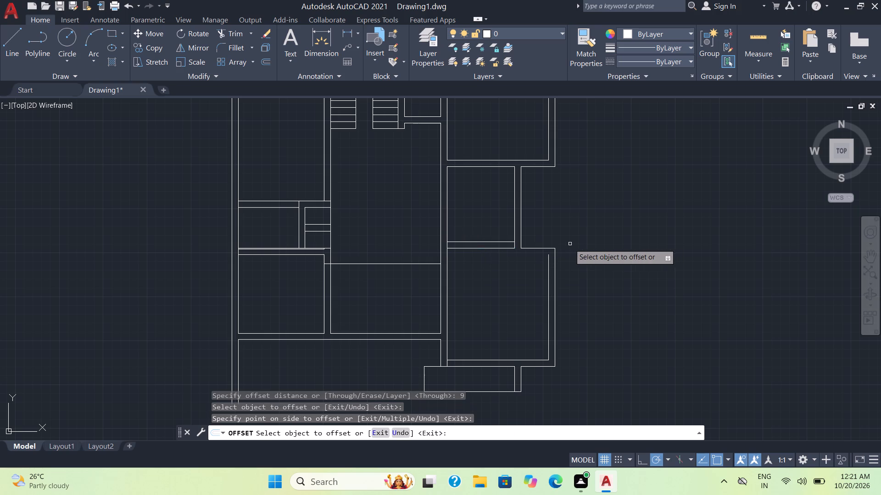
{"action": "left_click", "coordinate": [538, 249]}
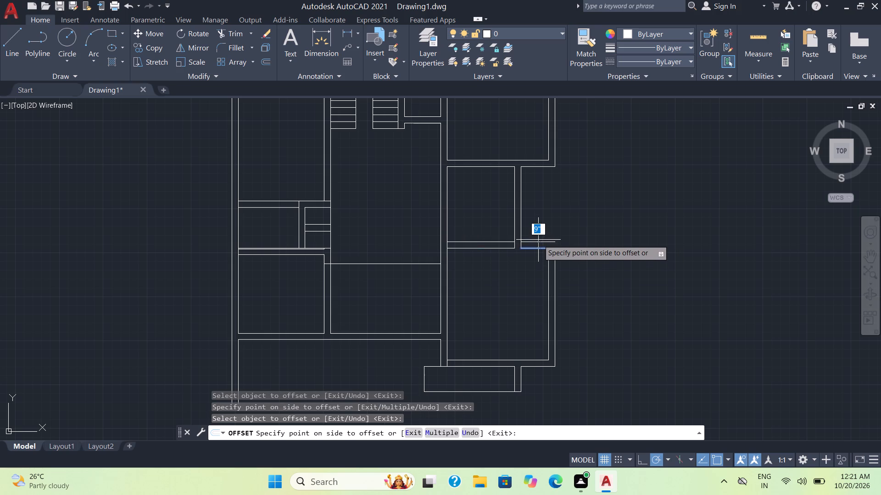
{"action": "left_click", "coordinate": [538, 240]}
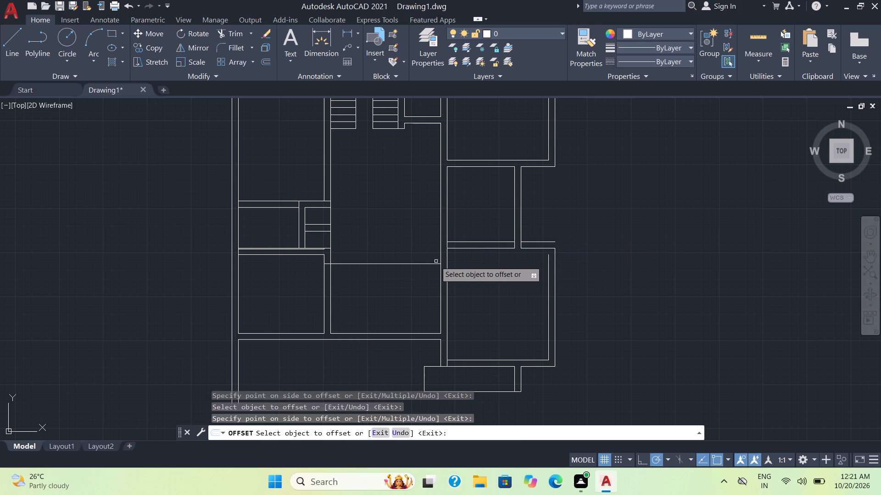
Offset the remaining top line of the lower middle room downward by 9".
{"action": "left_click", "coordinate": [428, 264]}
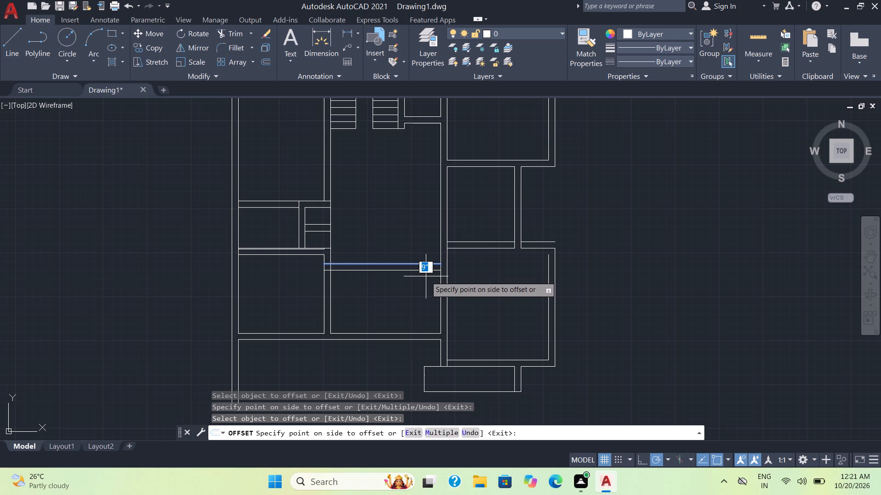
{"action": "left_click", "coordinate": [426, 276]}
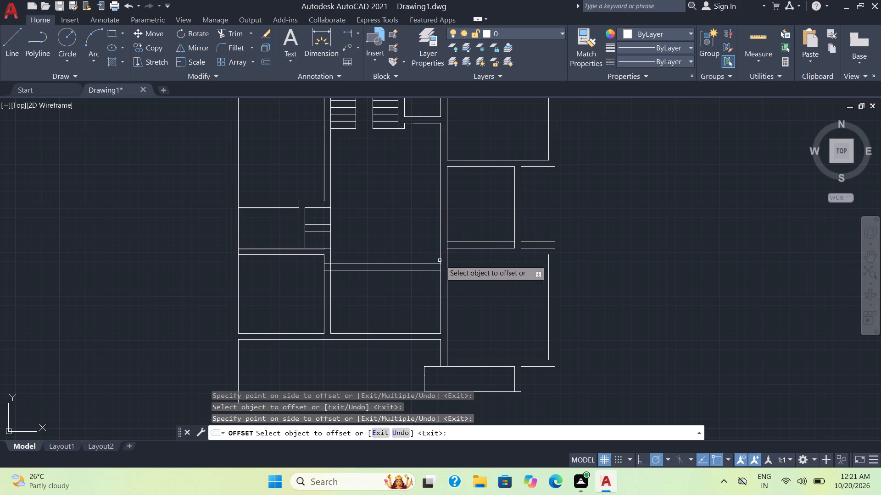
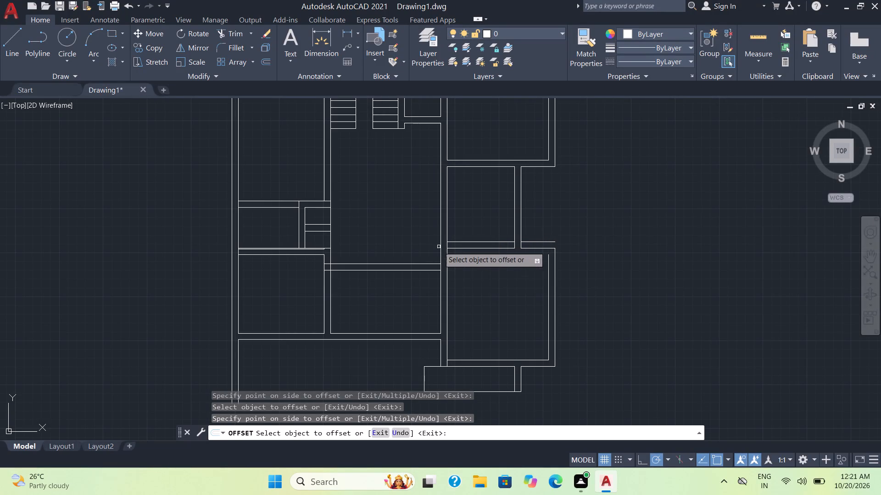
Offset the lower middle room's east wall line and the longer wall line above it 3' to the west.
{"action": "key", "text": "Escape"}
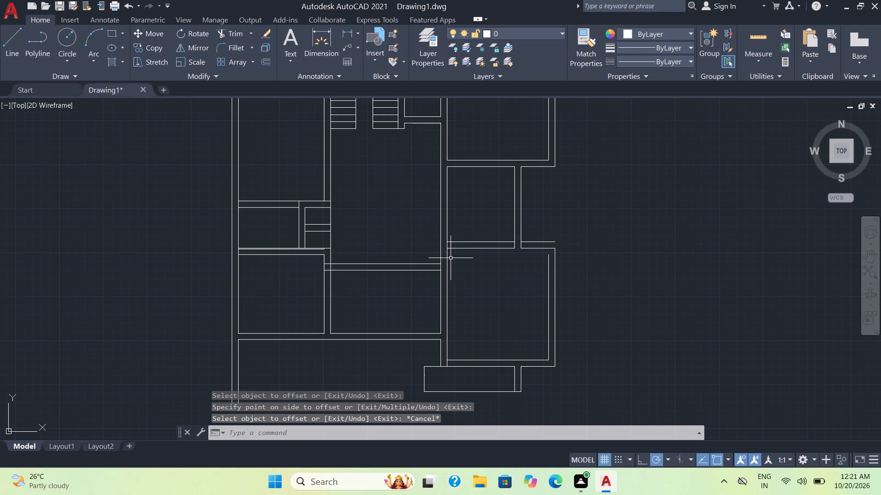
{"action": "key", "text": "3"}
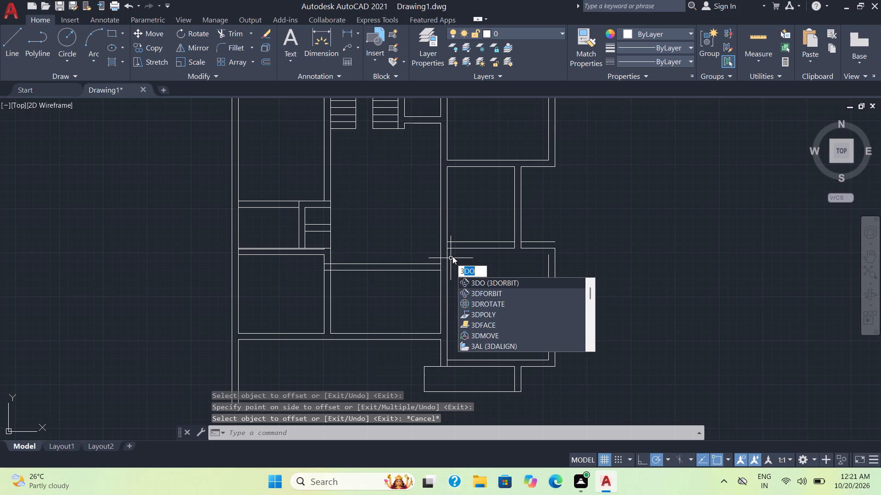
{"action": "key", "text": "BackSpace"}
{"action": "key", "text": "BackSpace"}
{"action": "key", "text": "o"}
{"action": "key", "text": "Return"}
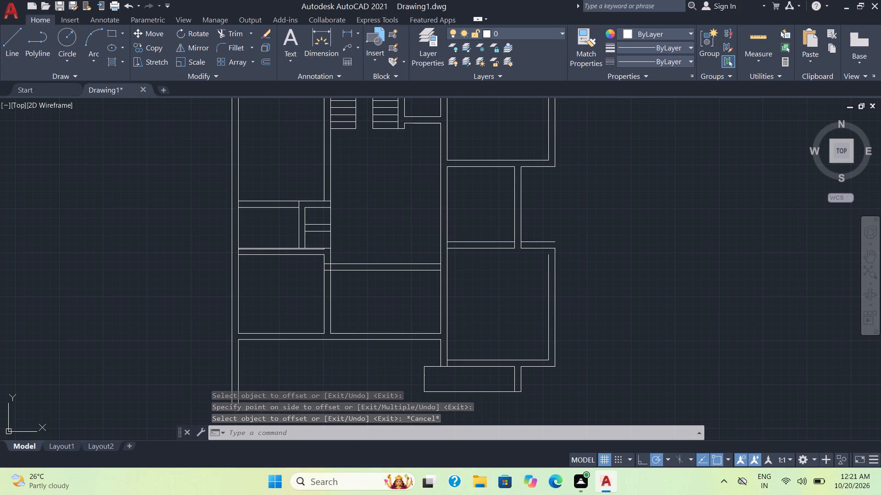
{"action": "key", "text": "3"}
{"action": "key", "text": "apostrophe"}
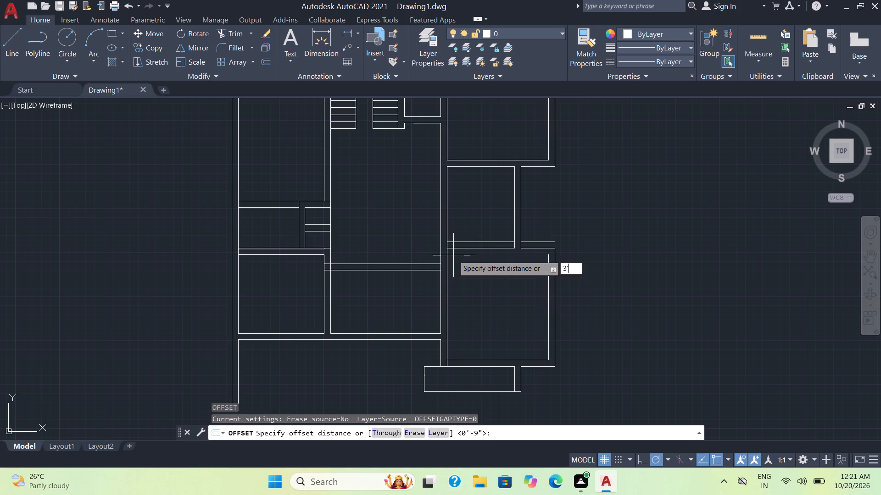
{"action": "key", "text": "Return"}
{"action": "left_click", "coordinate": [440, 291]}
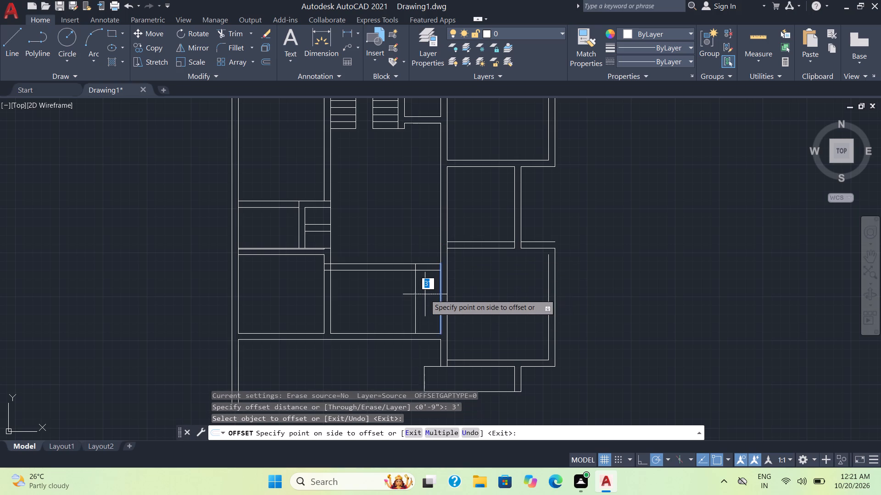
{"action": "left_click", "coordinate": [425, 294]}
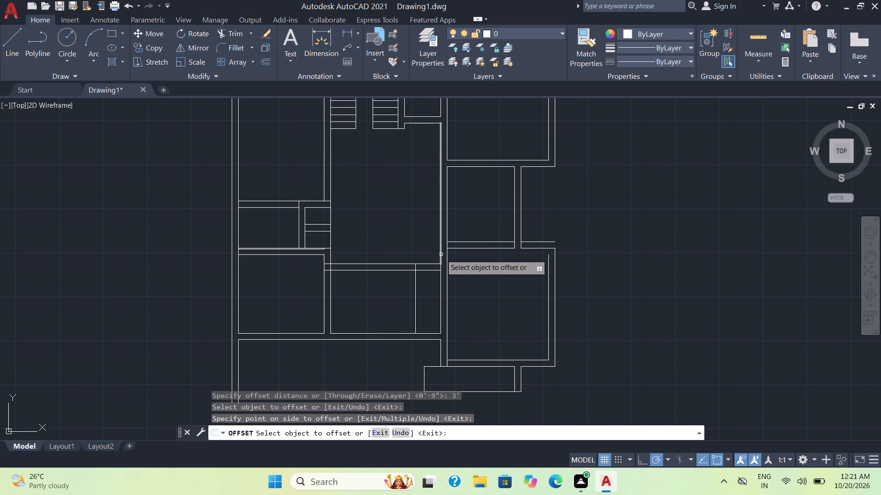
{"action": "left_click", "coordinate": [441, 254]}
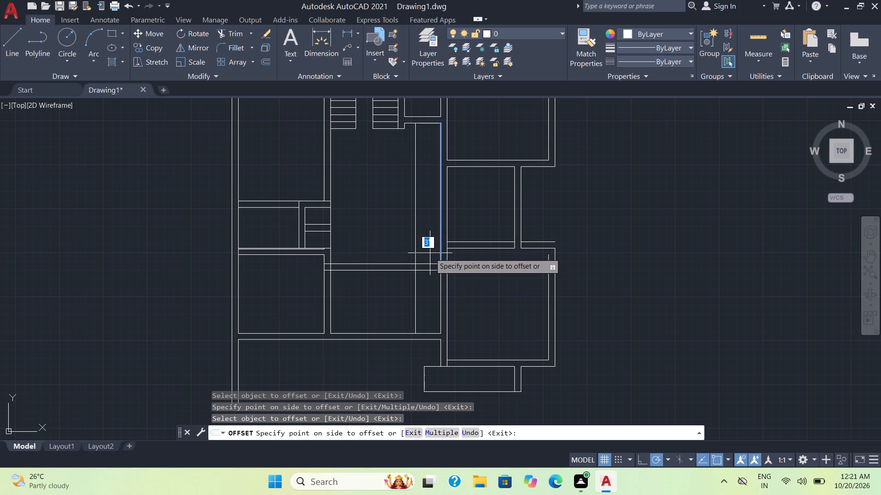
{"action": "left_click", "coordinate": [430, 253]}
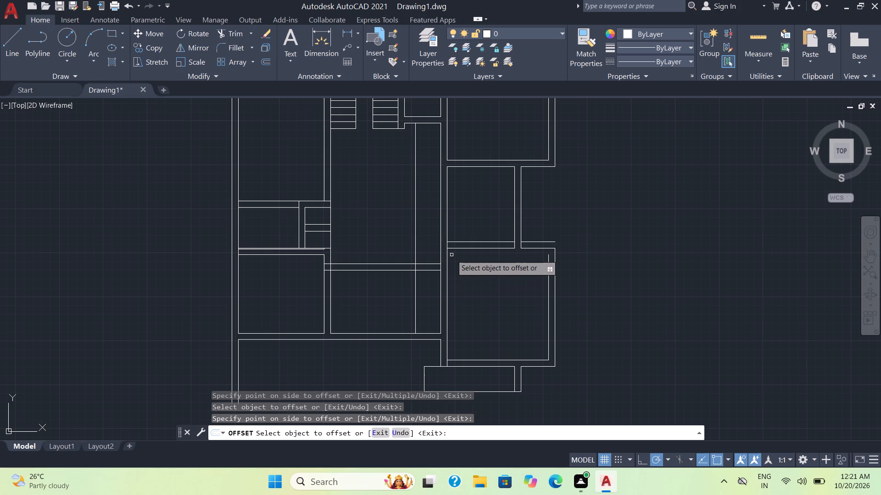
Offset both new vertical lines 9" to the west to give the new wall its thickness.
{"action": "left_click", "coordinate": [415, 258]}
{"action": "key", "text": "9"}
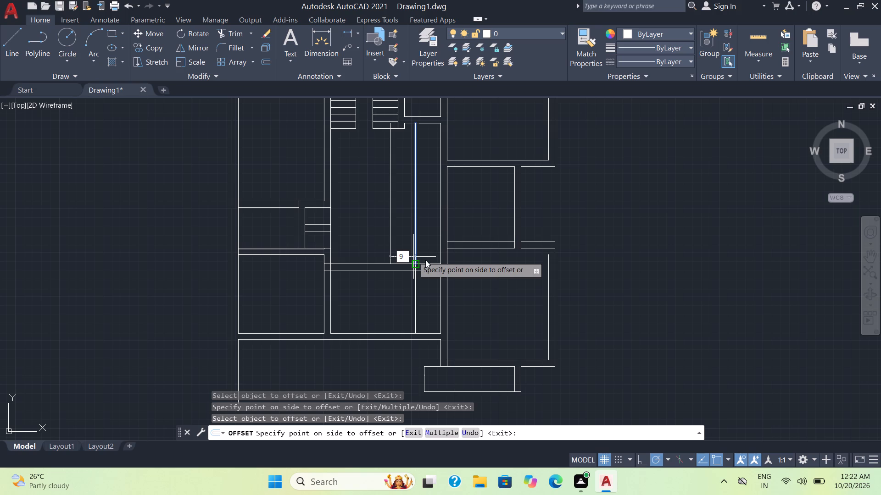
{"action": "key", "text": "Return"}
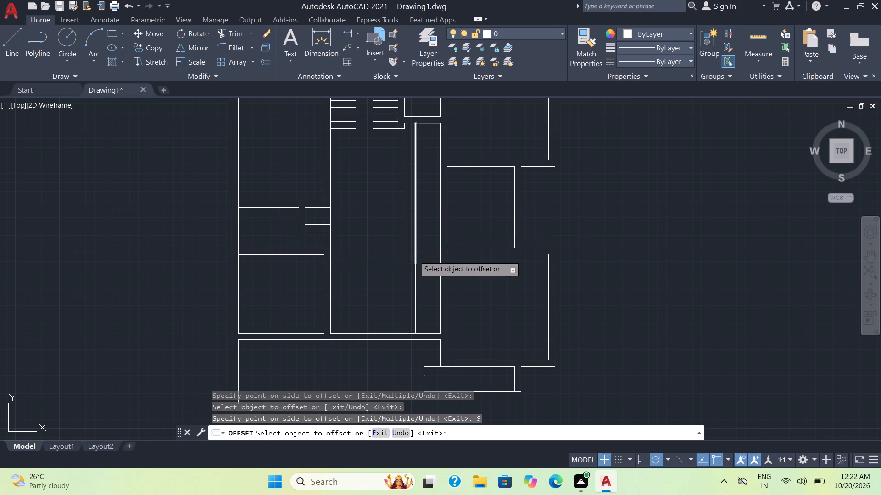
{"action": "left_click", "coordinate": [416, 282]}
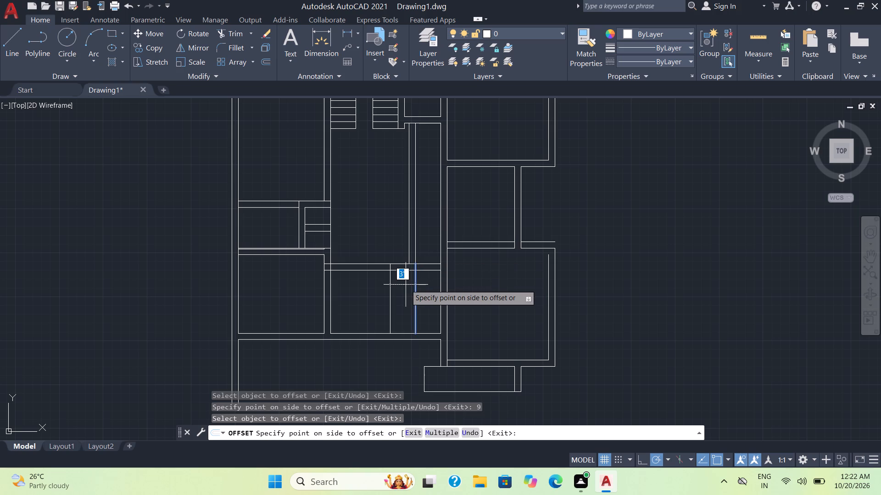
{"action": "key", "text": "9"}
{"action": "key", "text": "Return"}
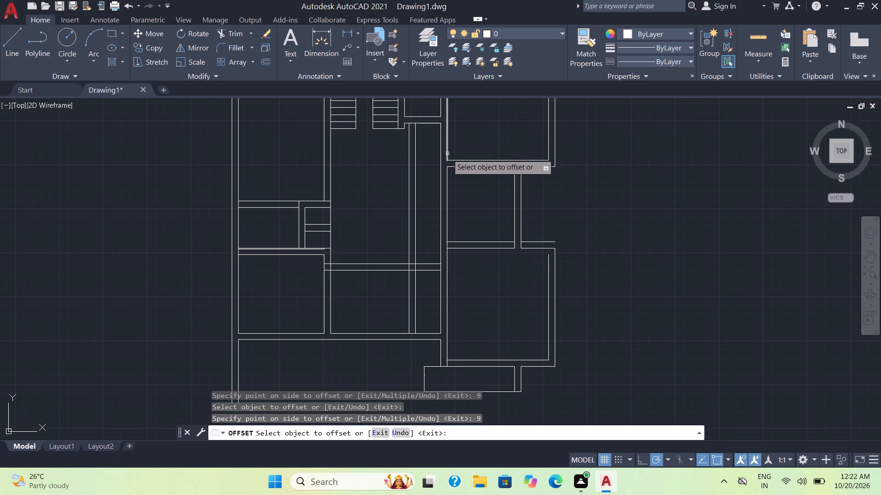
Offset the middle-right room's west wall line 2' into the room and offset the new line 9" back west.
{"action": "left_click", "coordinate": [447, 203]}
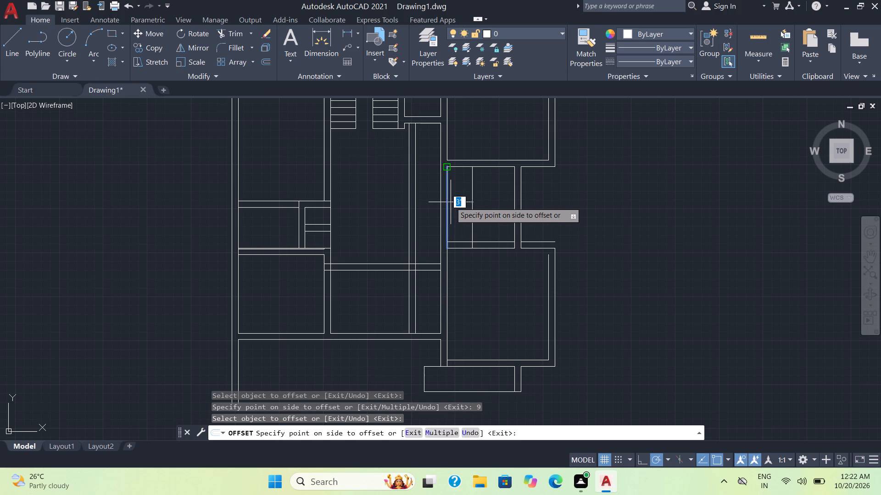
{"action": "key", "text": "2"}
{"action": "key", "text": "apostrophe"}
{"action": "key", "text": "Return"}
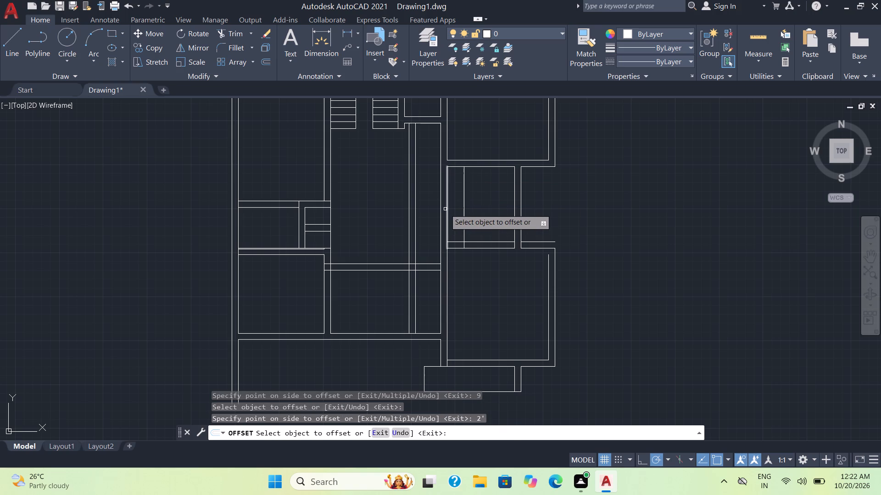
{"action": "left_click", "coordinate": [463, 209]}
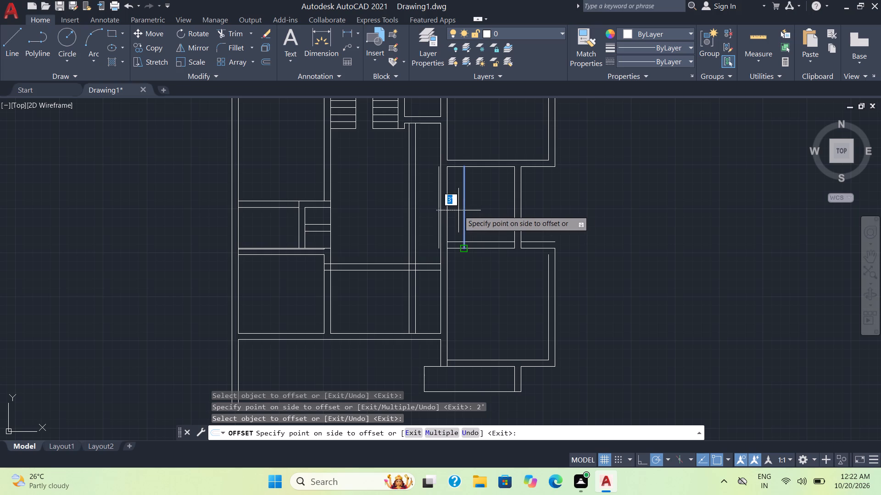
{"action": "key", "text": "9"}
{"action": "key", "text": "Return"}
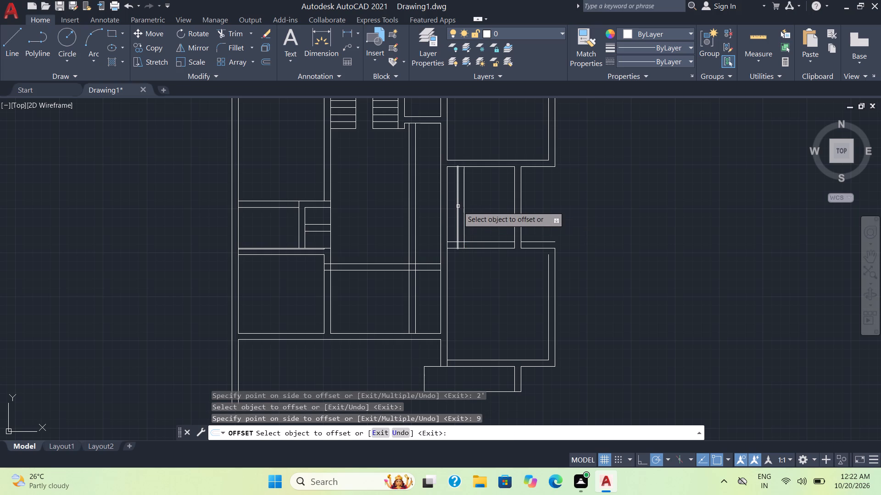
{"action": "key", "text": "Escape"}
Extend both new vertical wall lines in the middle-right room up to the upper line of its top wall.
{"action": "key", "text": "t"}
{"action": "key", "text": "r"}
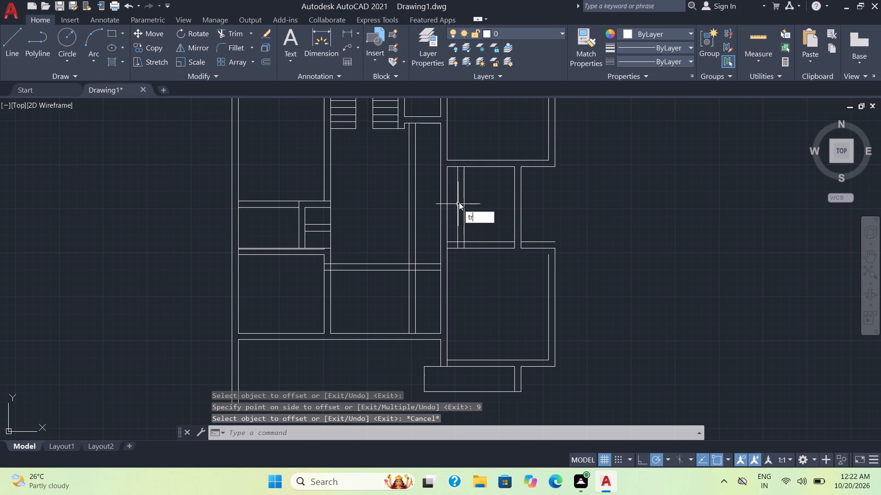
{"action": "key", "text": "Return"}
{"action": "left_click", "coordinate": [459, 202], "text": "shift"}
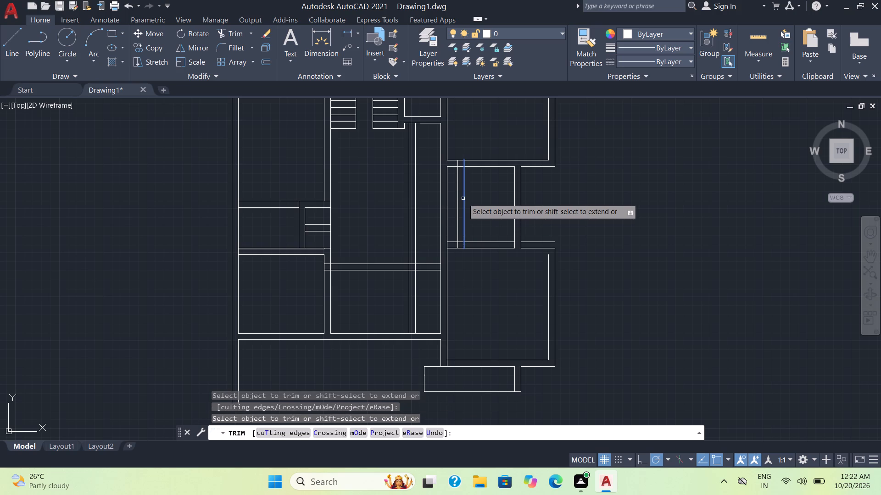
{"action": "left_click", "coordinate": [464, 198], "text": "shift"}
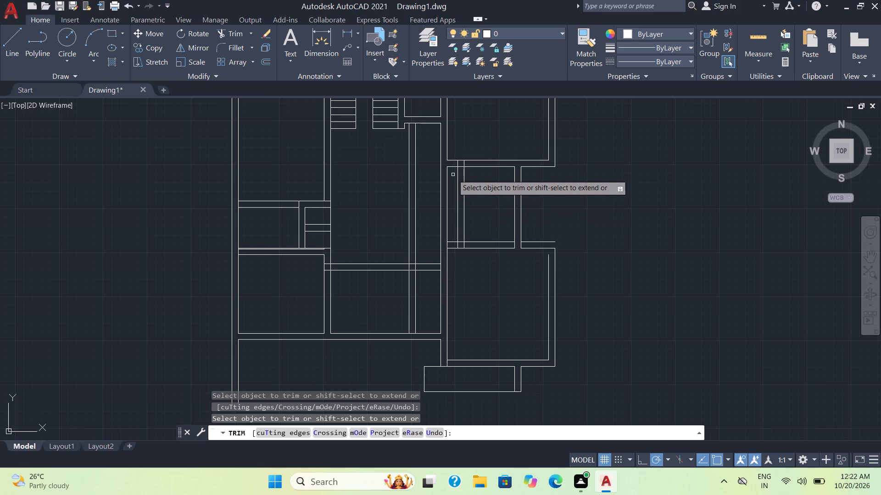
Extend both lines of the middle-right room's top and bottom walls west to the far line of its old west wall.
{"action": "left_click", "coordinate": [453, 166], "text": "shift"}
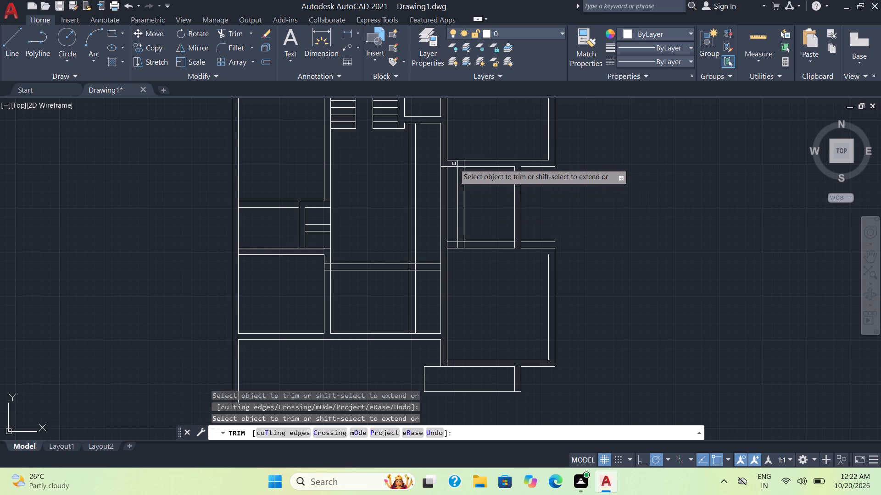
{"action": "left_click", "coordinate": [454, 161], "text": "shift"}
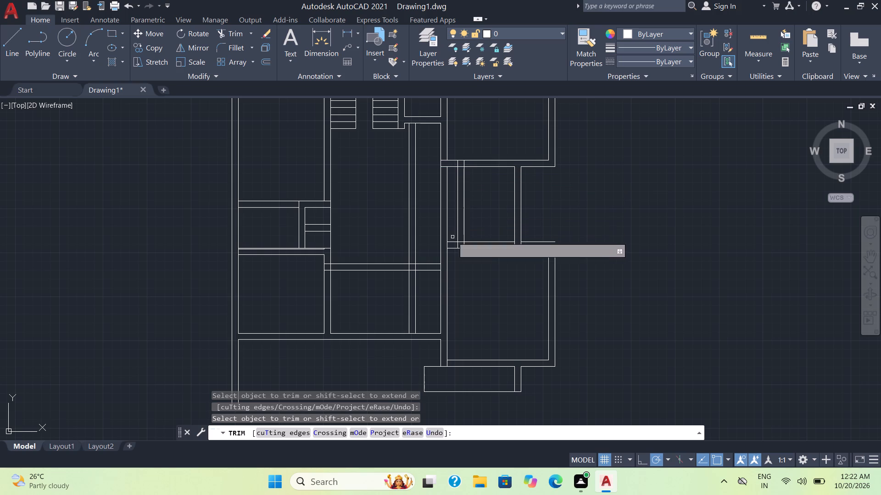
{"action": "left_click", "coordinate": [454, 242], "text": "shift"}
{"action": "left_click", "coordinate": [454, 248], "text": "shift"}
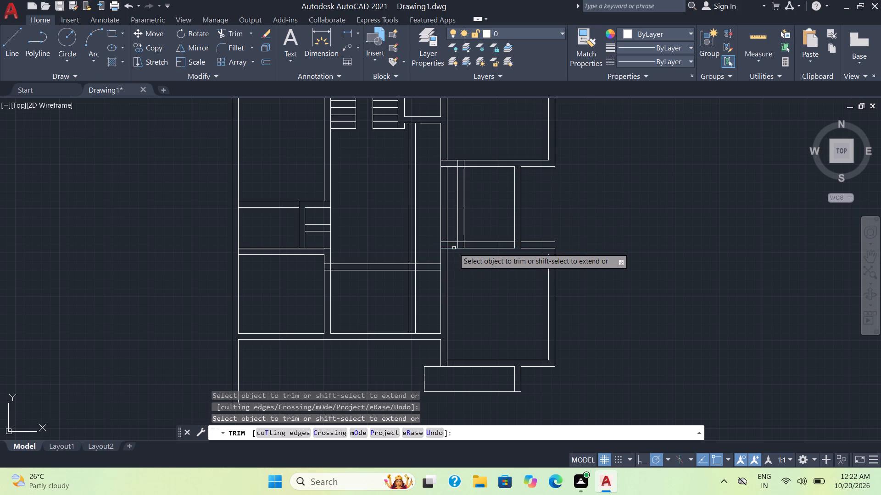
Trim away both lines of the middle-right room's old west wall and the short west line directly below its bottom wall.
{"action": "left_click_drag", "start_coordinate": [451, 224], "coordinate": [438, 227]}
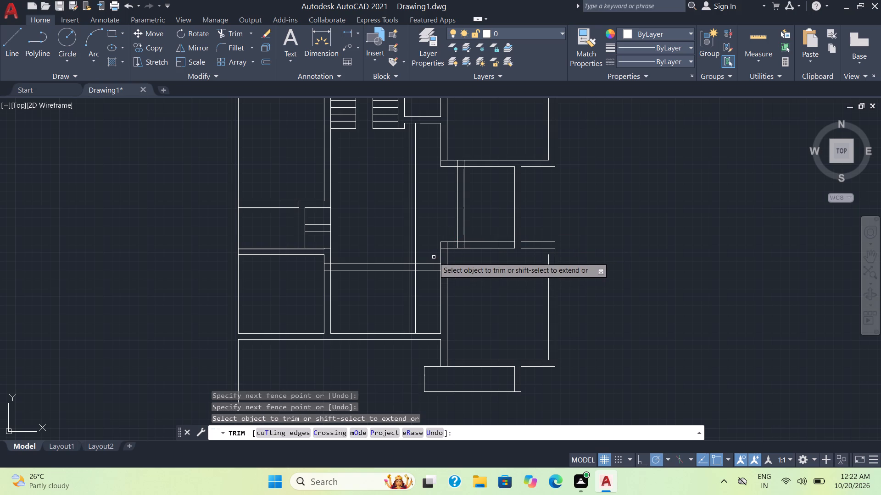
{"action": "left_click_drag", "start_coordinate": [434, 257], "coordinate": [440, 256]}
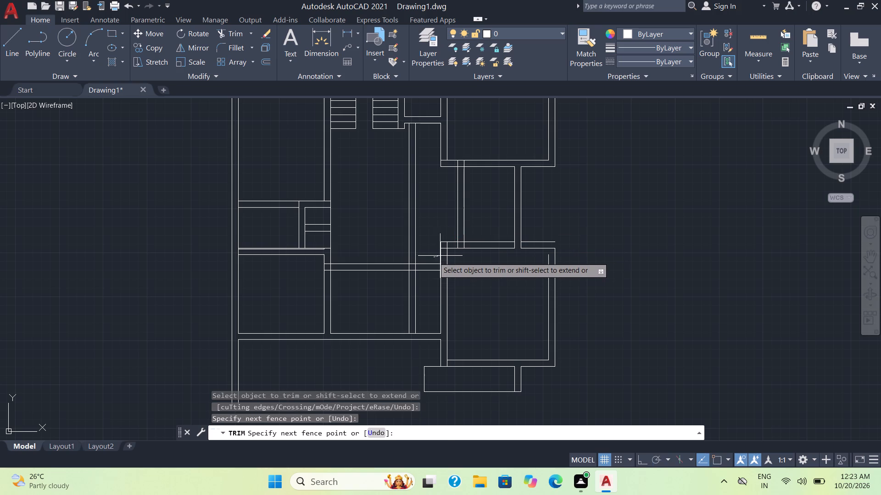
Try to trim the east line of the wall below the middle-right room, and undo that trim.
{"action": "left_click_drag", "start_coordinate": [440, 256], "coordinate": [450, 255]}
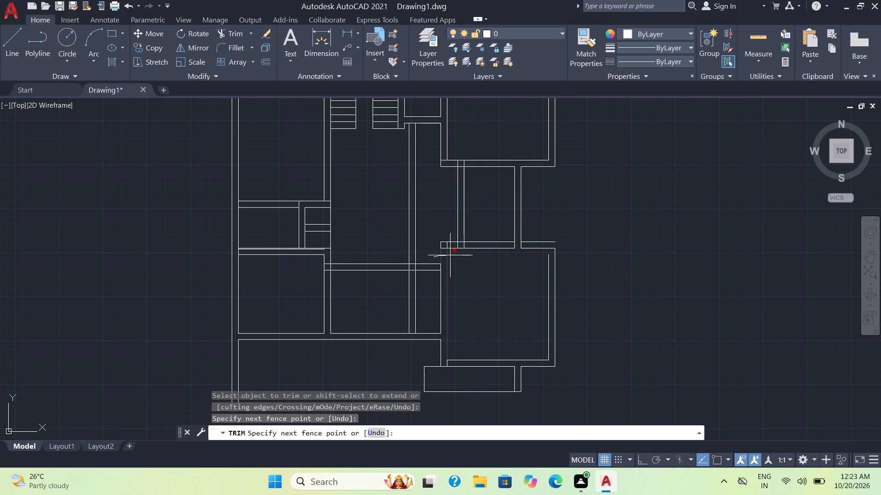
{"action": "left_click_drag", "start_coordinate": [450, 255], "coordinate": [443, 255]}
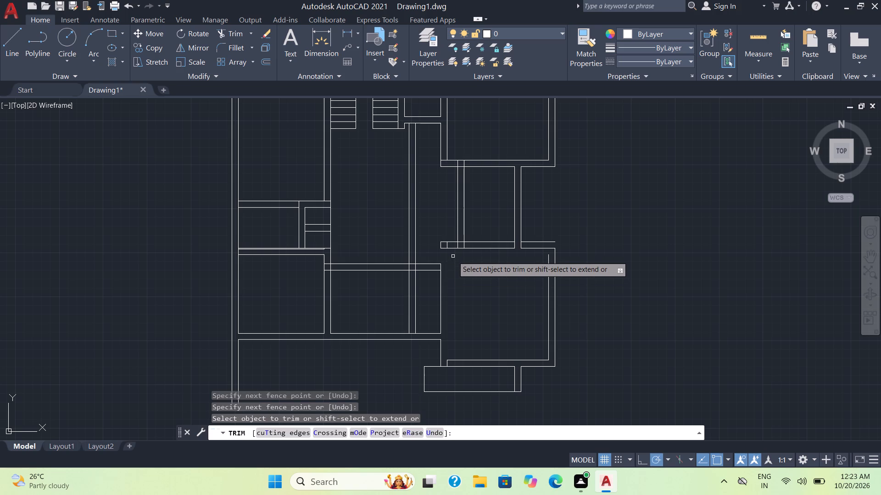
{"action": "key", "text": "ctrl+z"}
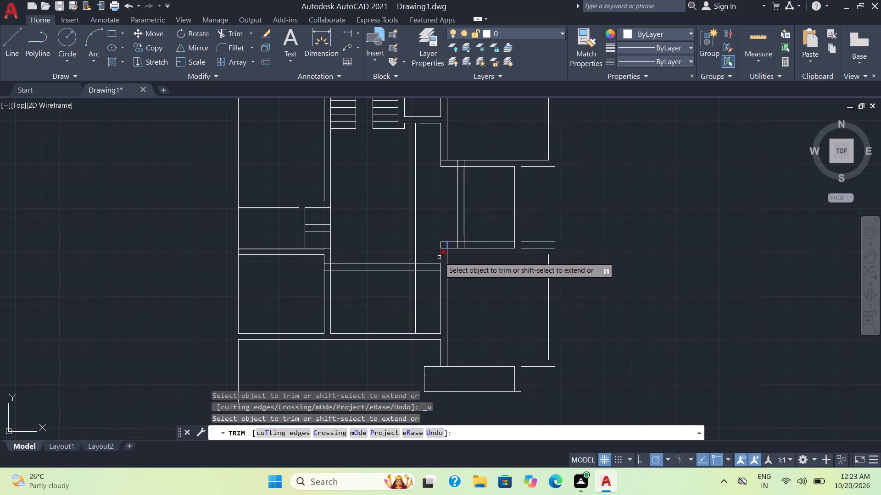
Extend the lower middle room's outer top line to the outer east wall line and trim the overlapping segments at both upper corners.
{"action": "left_click", "coordinate": [440, 257]}
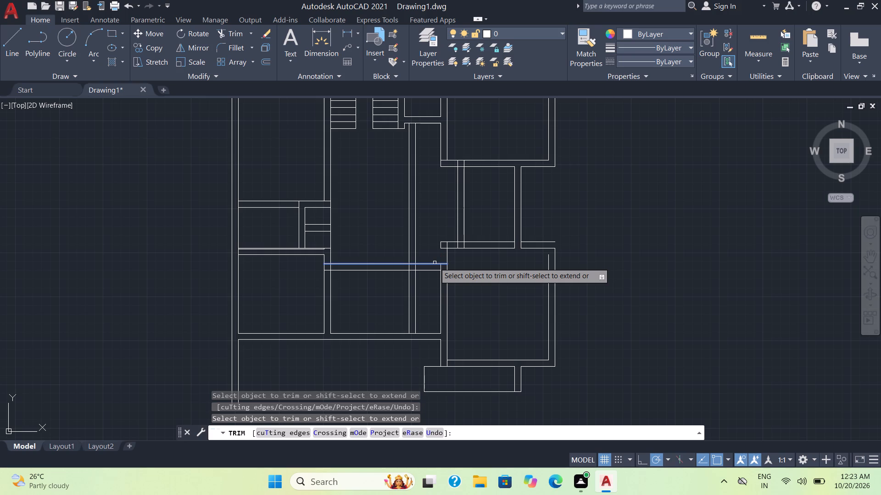
{"action": "left_click", "coordinate": [435, 263], "text": "shift"}
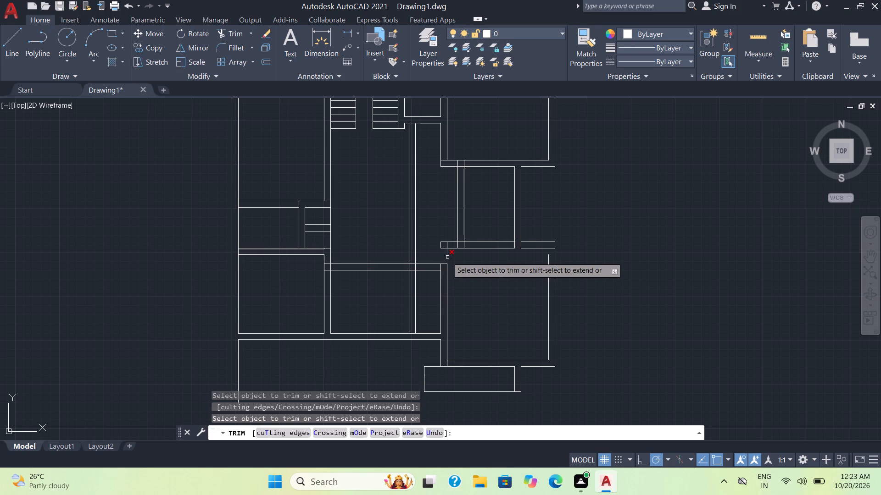
{"action": "left_click", "coordinate": [447, 257]}
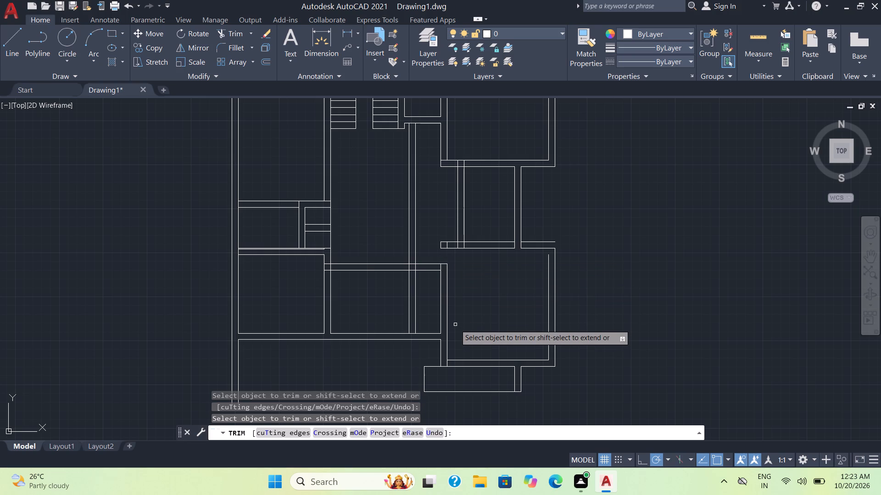
{"action": "left_click", "coordinate": [441, 268]}
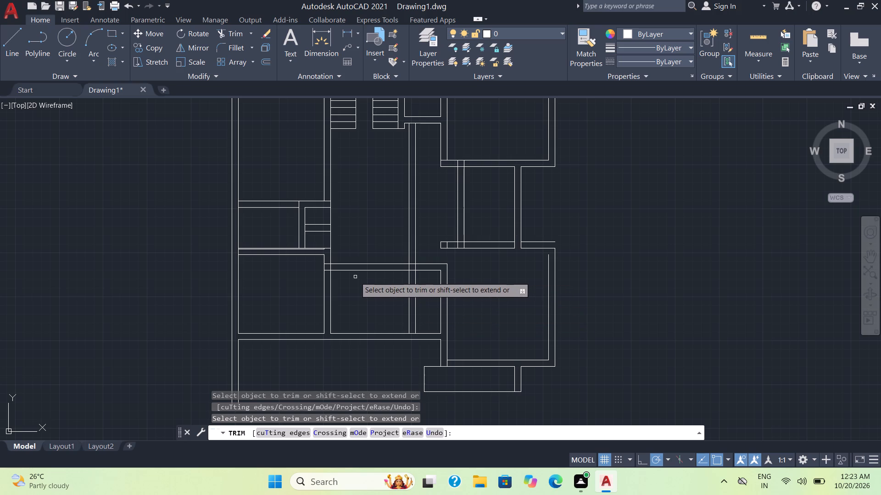
{"action": "left_click", "coordinate": [328, 264]}
{"action": "left_click", "coordinate": [331, 268]}
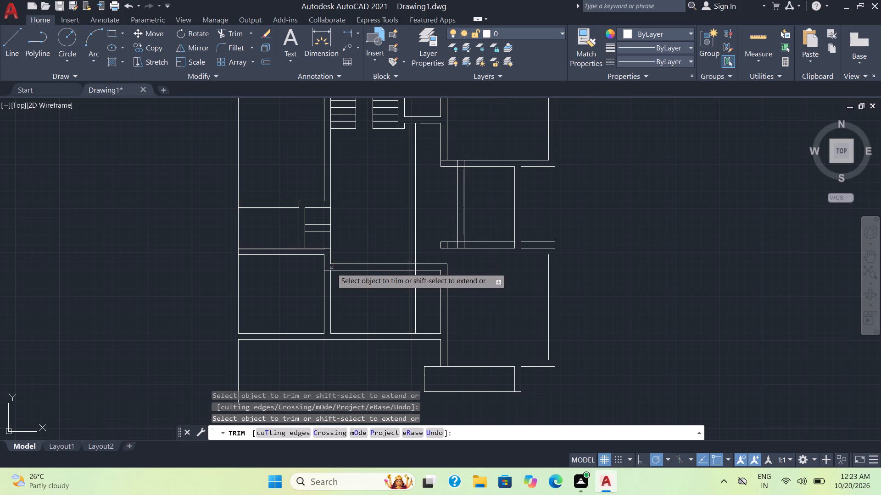
Trim away the duplicate line just under the upper line of the lower-left room's top wall.
{"action": "scroll", "coordinate": [325, 262], "scroll_direction": "up", "scroll_amount": 2}
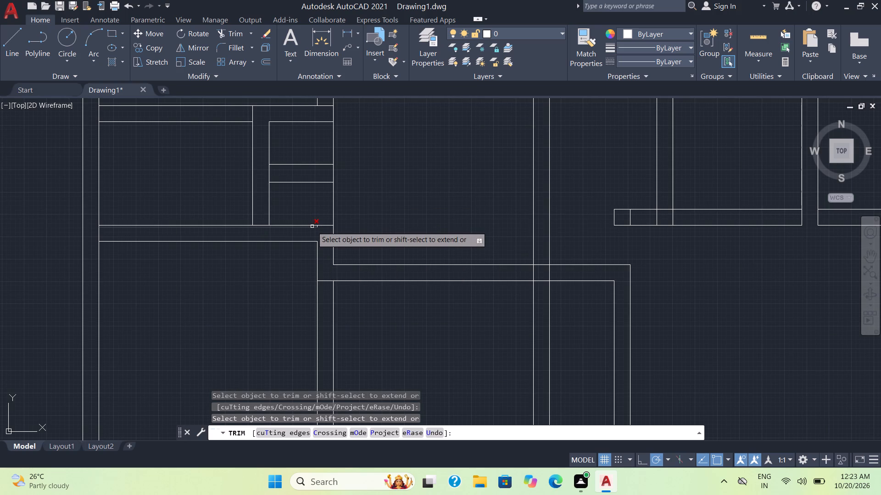
{"action": "left_click", "coordinate": [312, 227]}
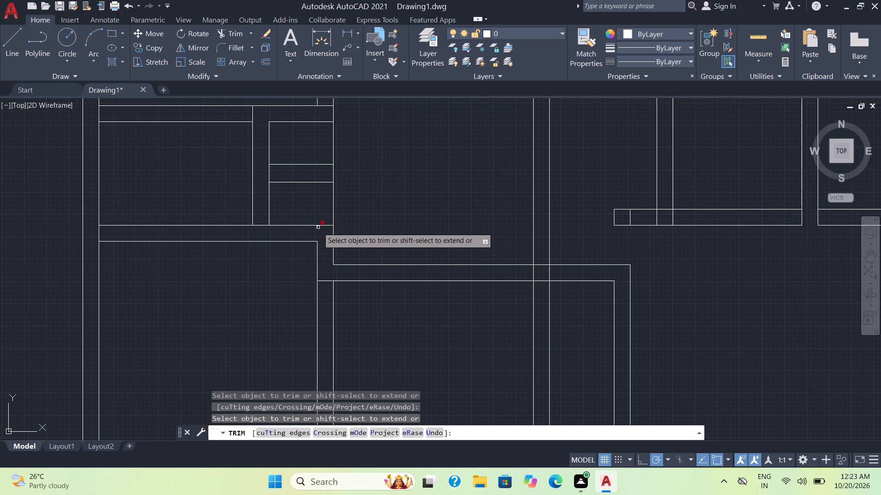
{"action": "left_click", "coordinate": [318, 227]}
{"action": "scroll", "coordinate": [381, 232], "scroll_direction": "down", "scroll_amount": 1}
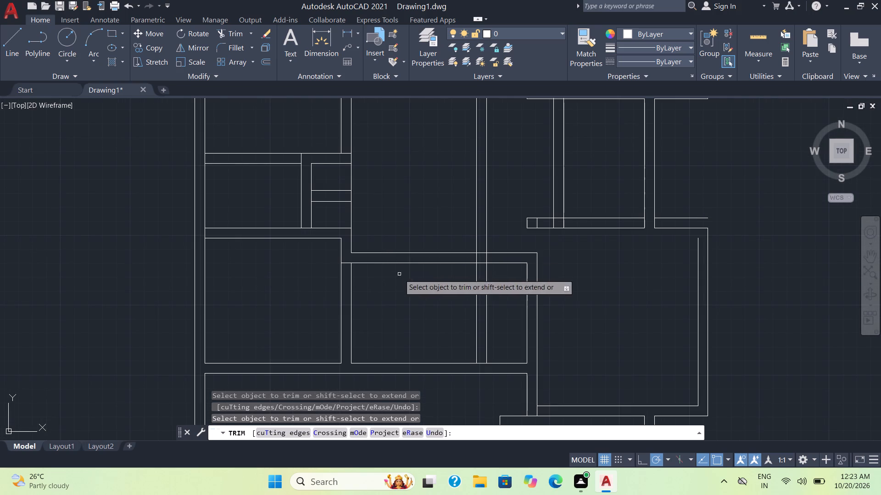
Trim away the two long vertical lines crossing the central hall above the lower middle room's top wall.
{"action": "middle_click_drag", "start_coordinate": [407, 311], "coordinate": [364, 277]}
{"action": "scroll", "coordinate": [407, 311], "scroll_direction": "down", "scroll_amount": 1}
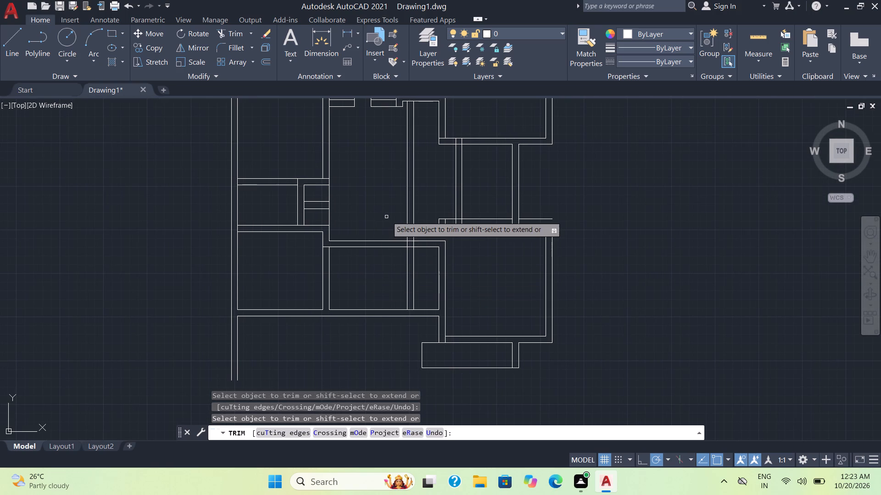
{"action": "left_click_drag", "start_coordinate": [393, 217], "coordinate": [422, 213]}
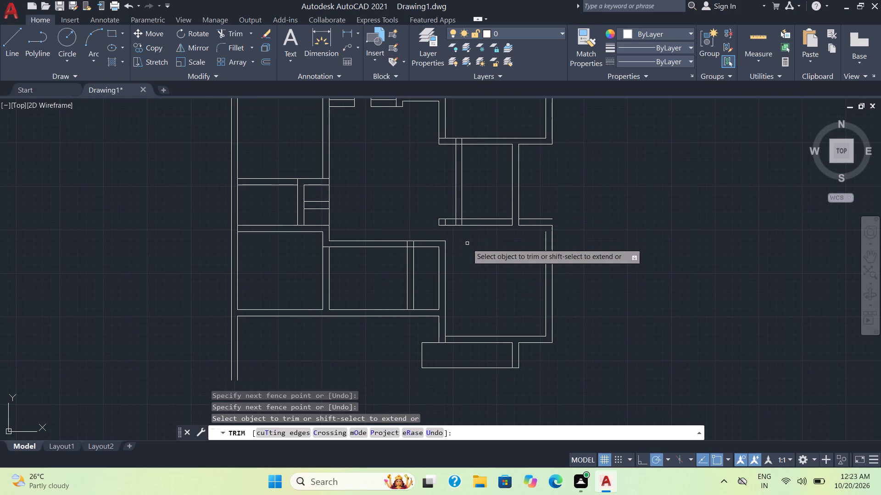
Extend the lower middle room's partition upward and the middle-right room's bottom wall westward until they meet, trimming the excess line above the corner.
{"action": "scroll", "coordinate": [467, 242], "scroll_direction": "up", "scroll_amount": 2}
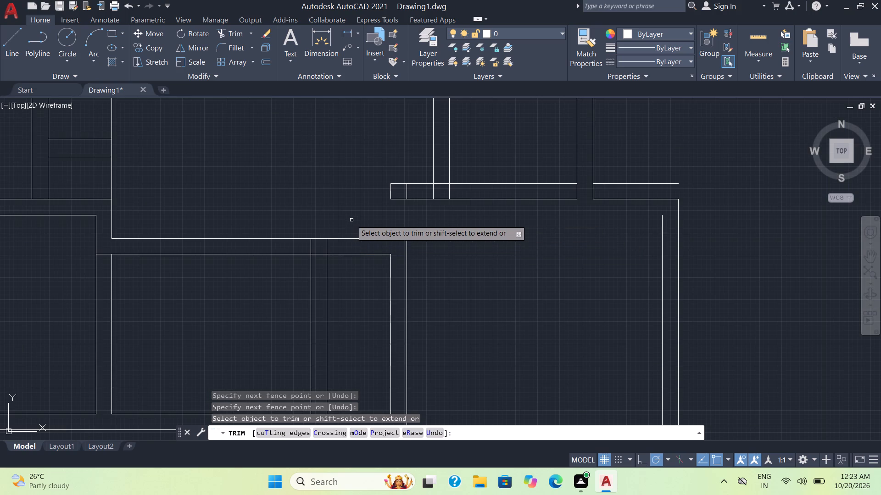
{"action": "scroll", "coordinate": [351, 220], "scroll_direction": "down", "scroll_amount": 1}
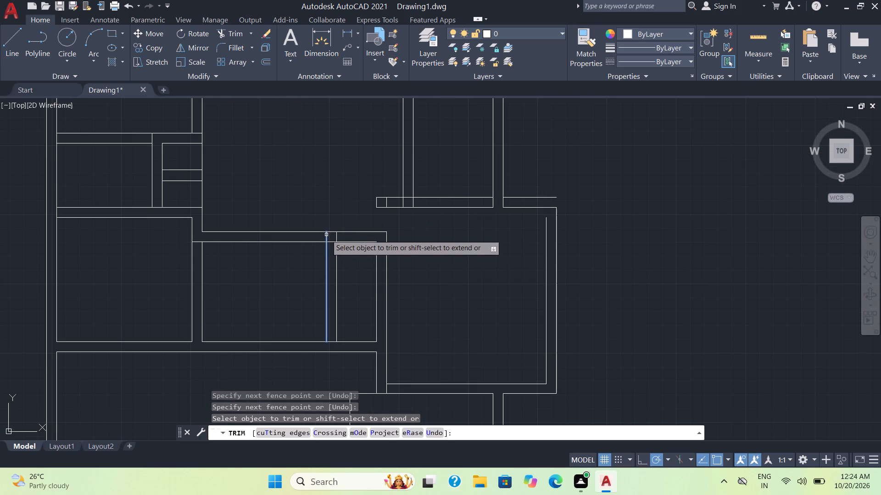
{"action": "scroll", "coordinate": [327, 233], "scroll_direction": "down", "scroll_amount": 2, "text": "shift"}
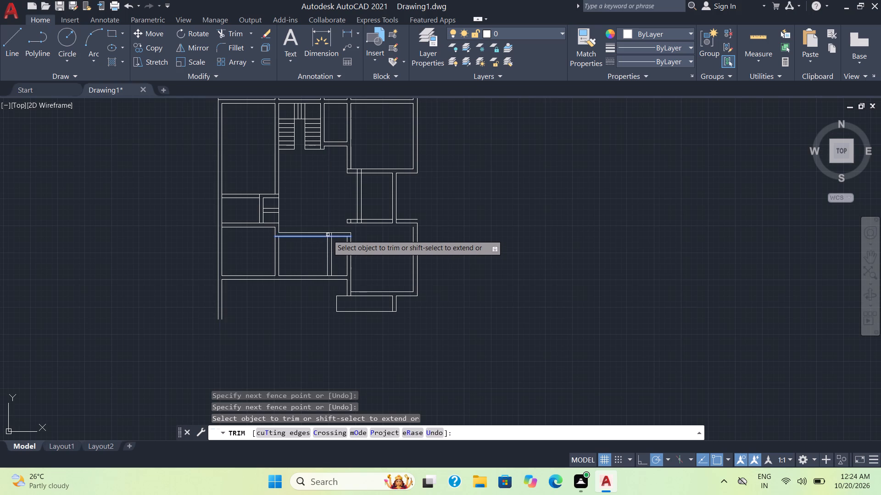
{"action": "left_click", "coordinate": [328, 235], "text": "shift"}
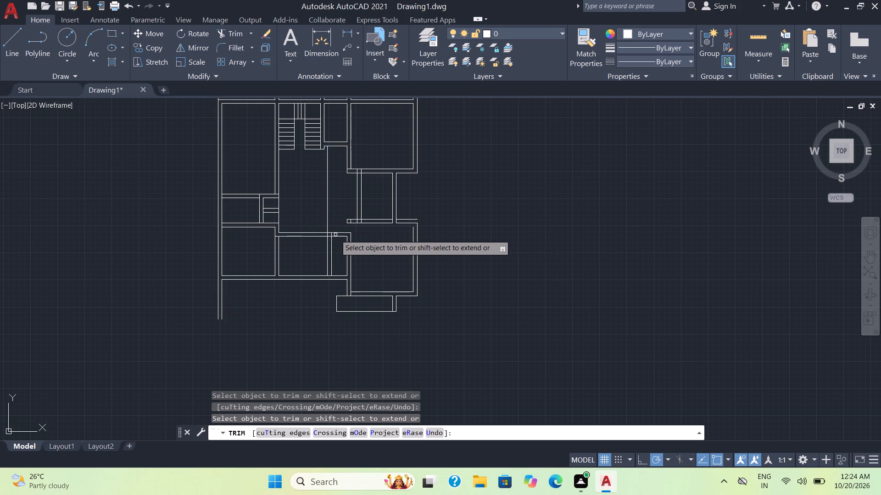
{"action": "scroll", "coordinate": [353, 226], "scroll_direction": "up", "scroll_amount": 1}
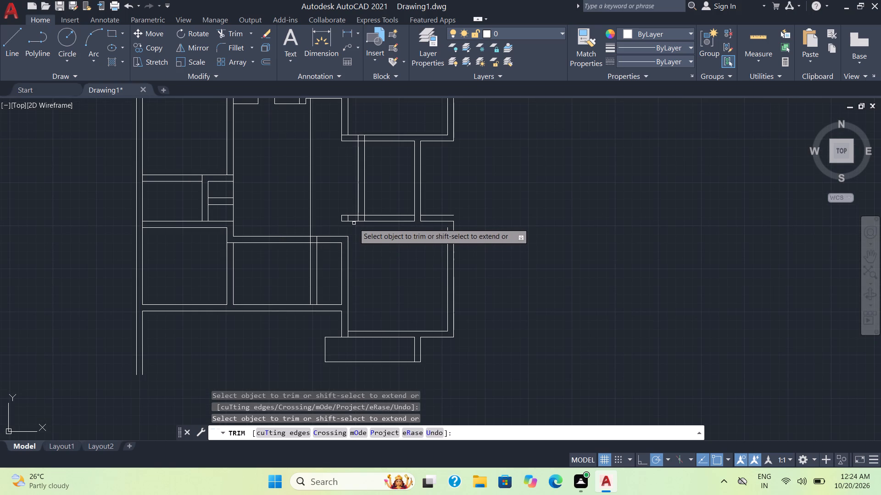
{"action": "left_click", "coordinate": [354, 216], "text": "shift"}
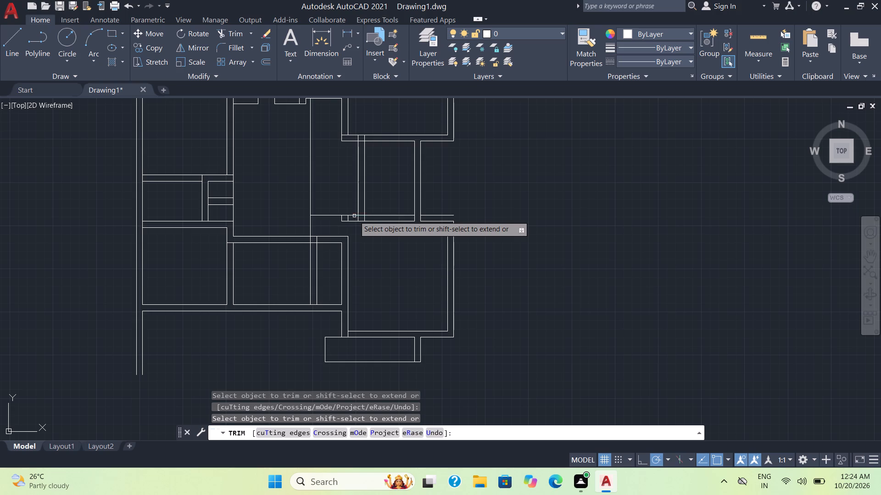
{"action": "left_click", "coordinate": [310, 209]}
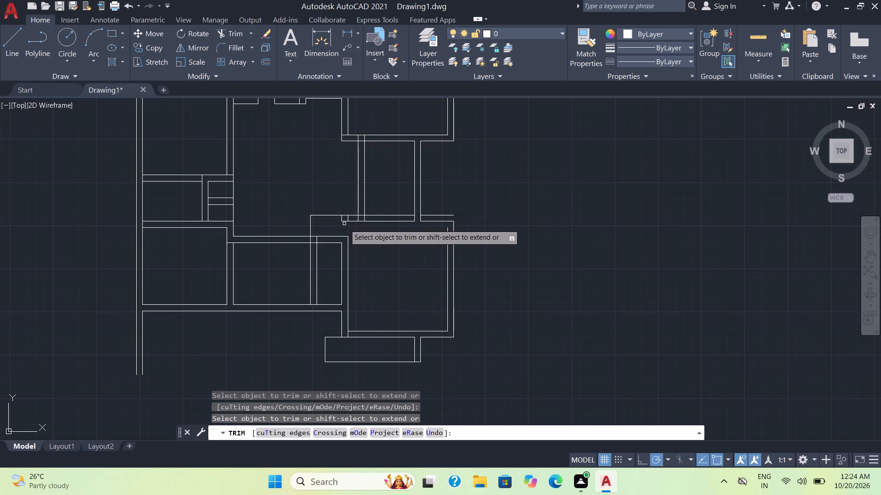
{"action": "left_click", "coordinate": [317, 240], "text": "shift"}
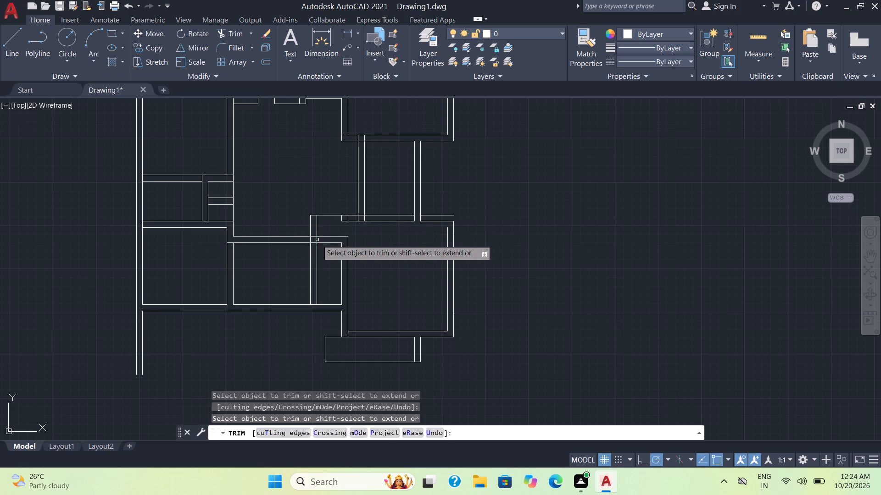
{"action": "left_click", "coordinate": [354, 221], "text": "shift"}
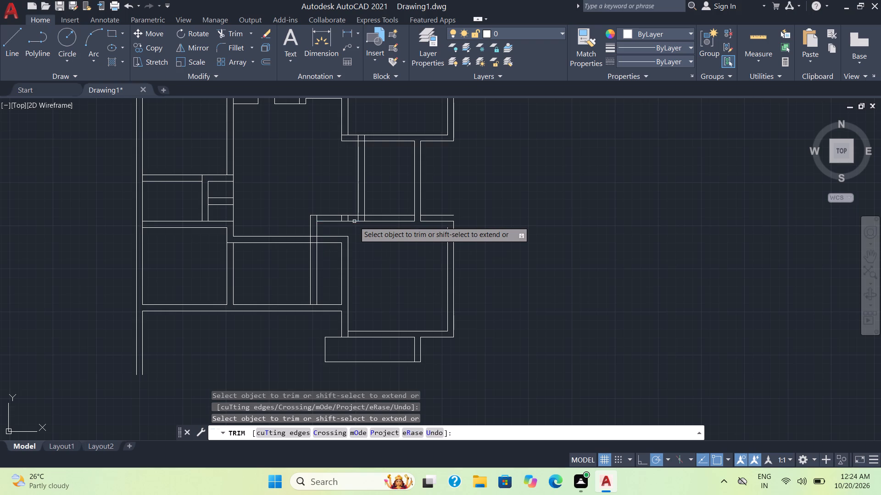
Trim both wall lines between the partition stub and the middle-right room's bottom wall to leave an opening.
{"action": "left_click", "coordinate": [329, 220], "text": "shift"}
{"action": "left_click_drag", "start_coordinate": [329, 224], "coordinate": [329, 220]}
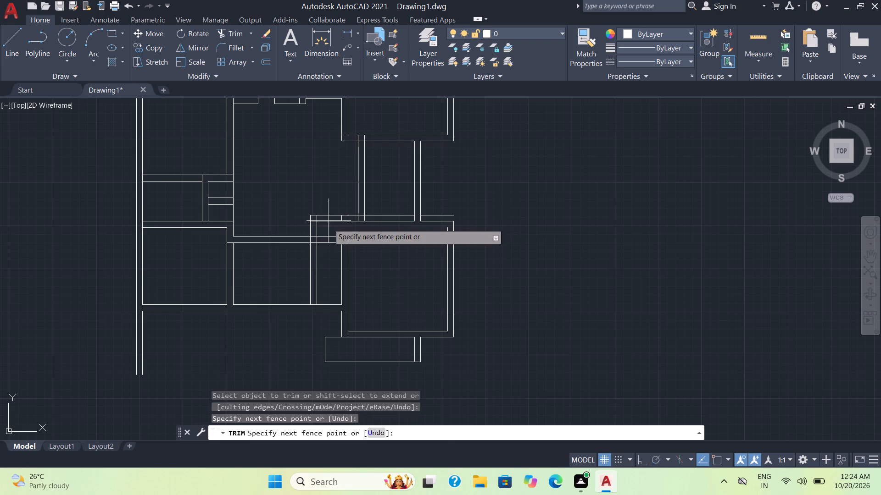
{"action": "left_click_drag", "start_coordinate": [329, 220], "coordinate": [330, 210]}
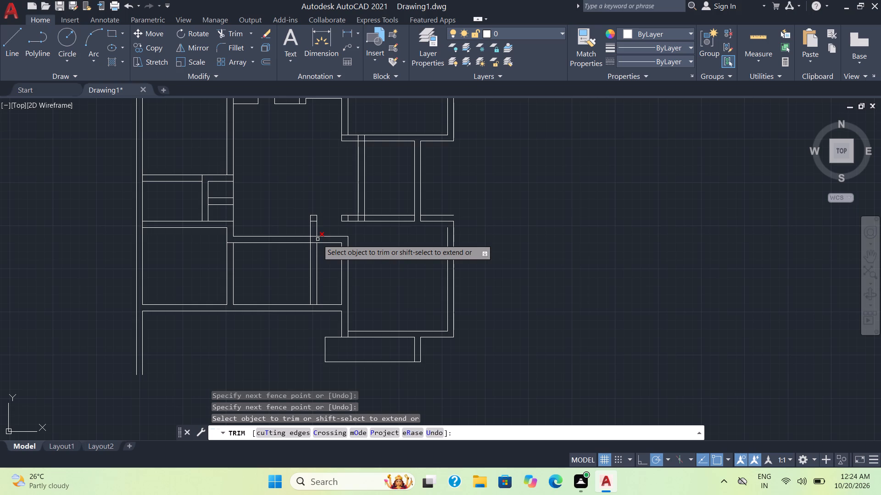
Clean up the junction of the partition stub and the lower middle room's top wall, and trim the short line across the stub.
{"action": "left_click", "coordinate": [318, 239]}
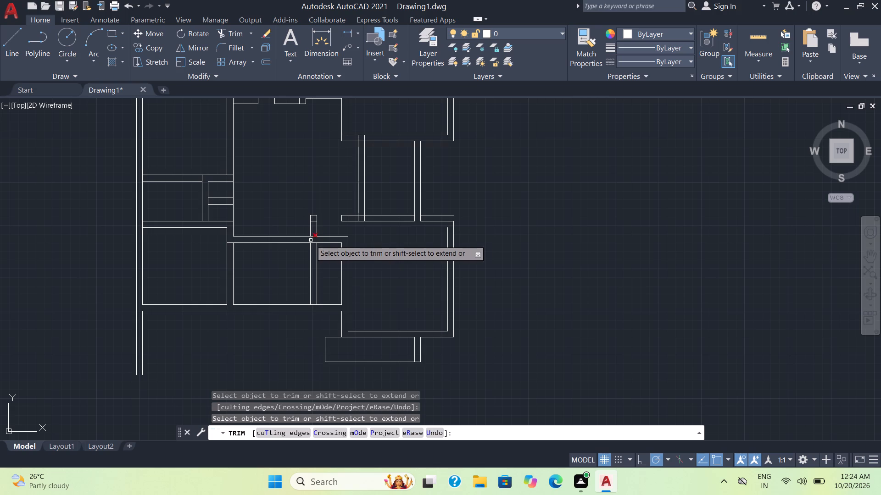
{"action": "left_click", "coordinate": [311, 241]}
{"action": "left_click", "coordinate": [313, 235]}
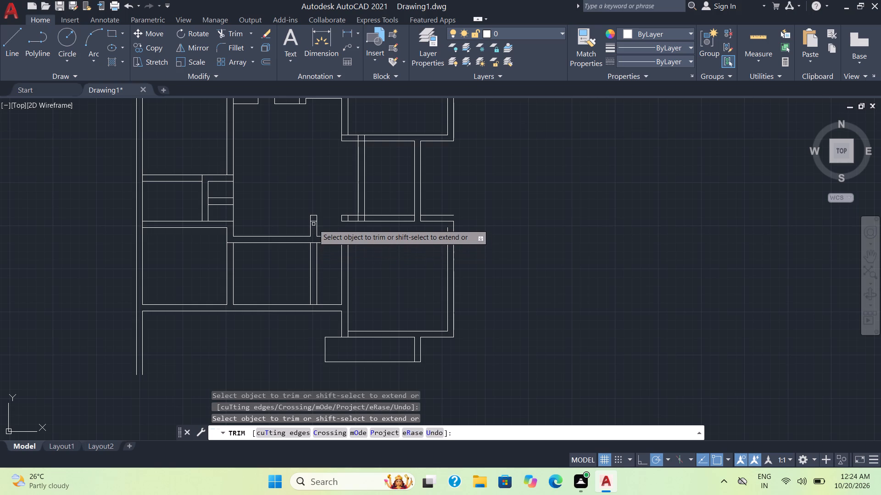
{"action": "left_click", "coordinate": [313, 222]}
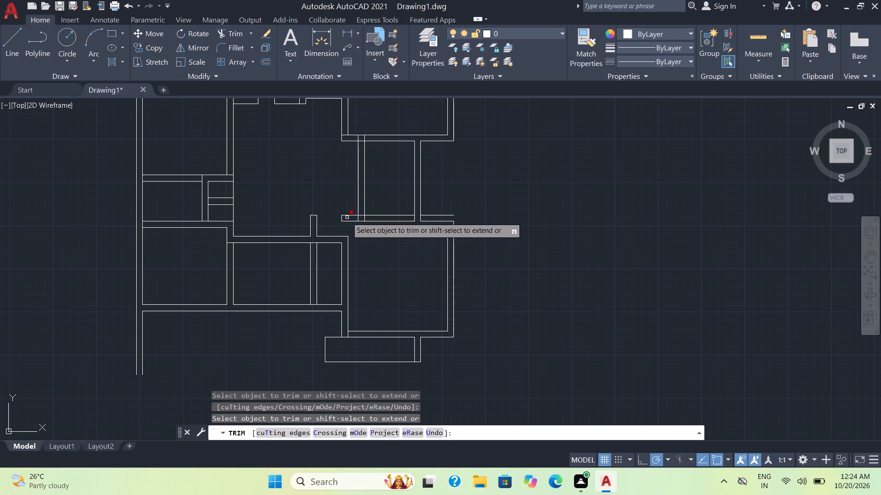
Trim the leftover segments inside the middle-right room's bottom wall end and at both ends of its west wall.
{"action": "left_click", "coordinate": [347, 217]}
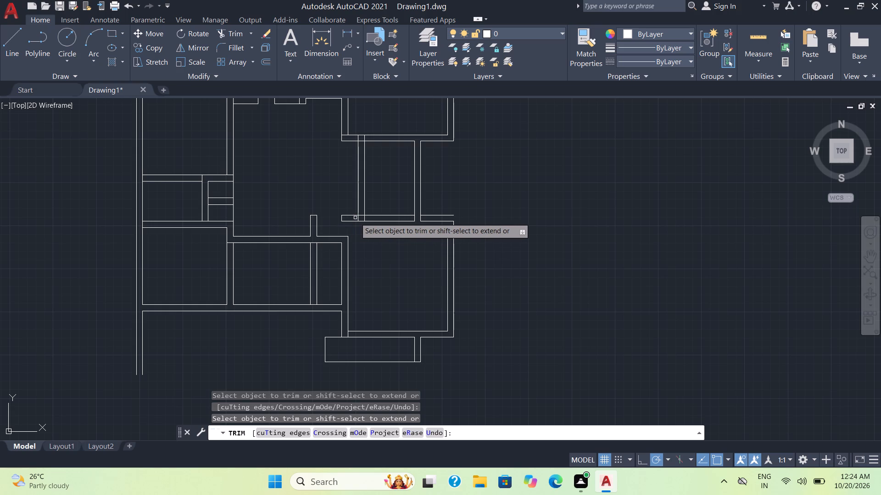
{"action": "left_click", "coordinate": [357, 218]}
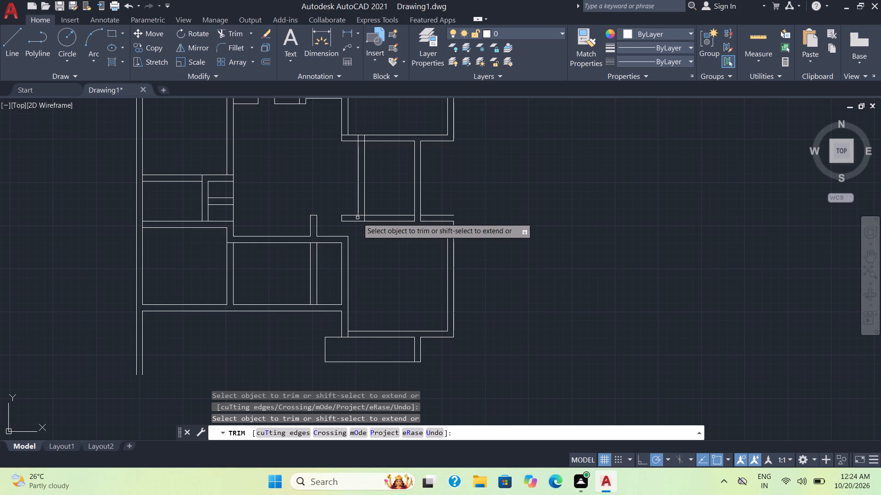
{"action": "left_click", "coordinate": [364, 219]}
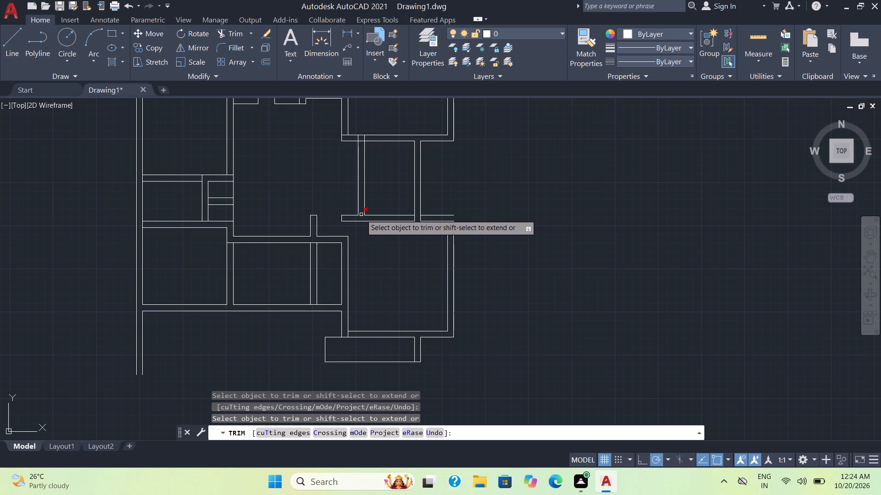
{"action": "left_click", "coordinate": [361, 214]}
{"action": "middle_click_drag", "start_coordinate": [376, 121], "coordinate": [378, 129]}
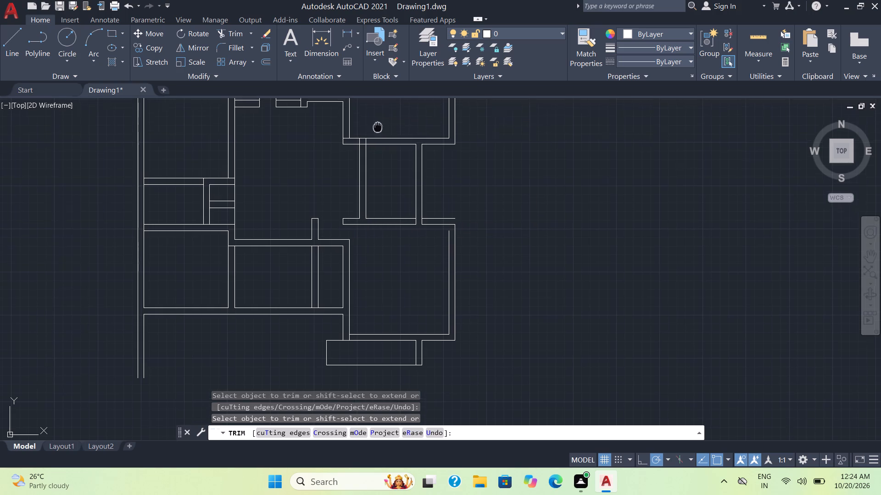
{"action": "middle_click_drag", "start_coordinate": [378, 129], "coordinate": [382, 228]}
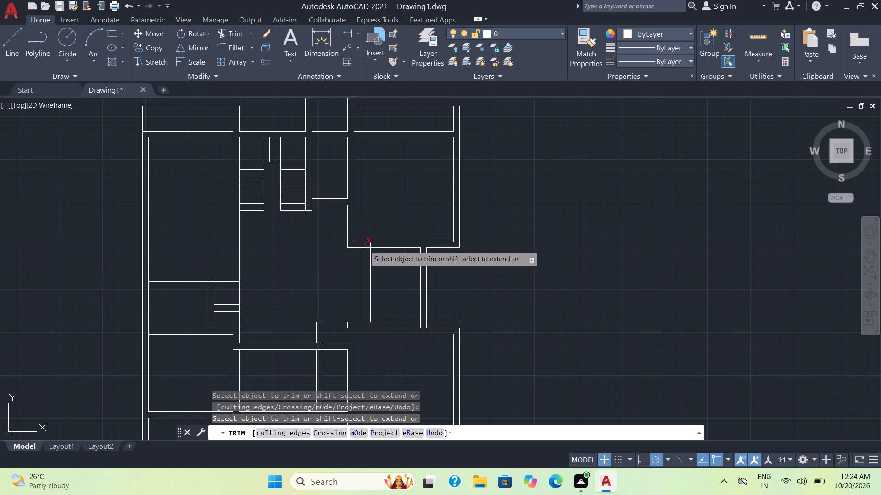
{"action": "left_click", "coordinate": [364, 246]}
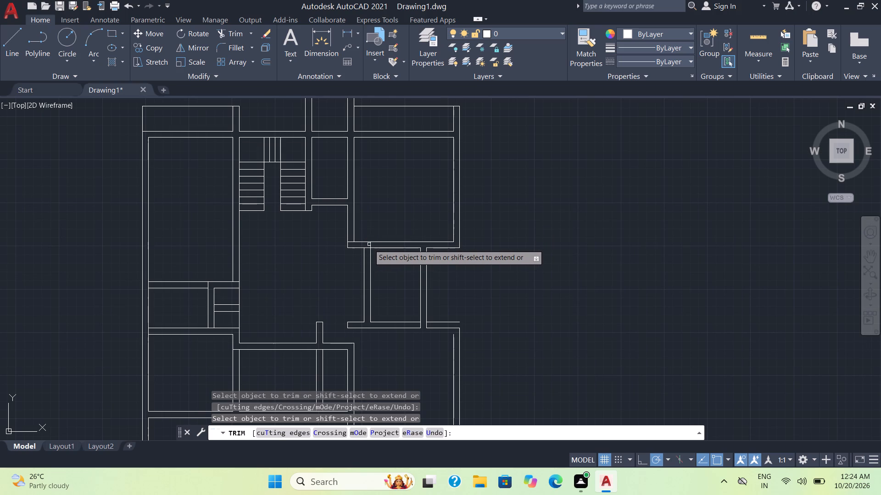
{"action": "left_click", "coordinate": [370, 244]}
Trim overlapping line segments along the middle-right room's bottom wall, the small room beside the stairs, and the upper-right and upper-left rooms' walls.
{"action": "scroll", "coordinate": [390, 210], "scroll_direction": "down", "scroll_amount": 1}
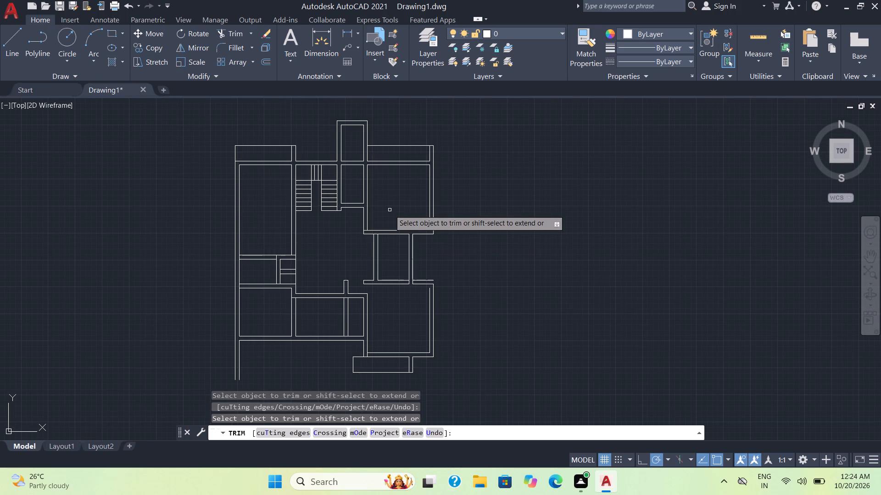
{"action": "middle_click_drag", "start_coordinate": [390, 209], "coordinate": [379, 183]}
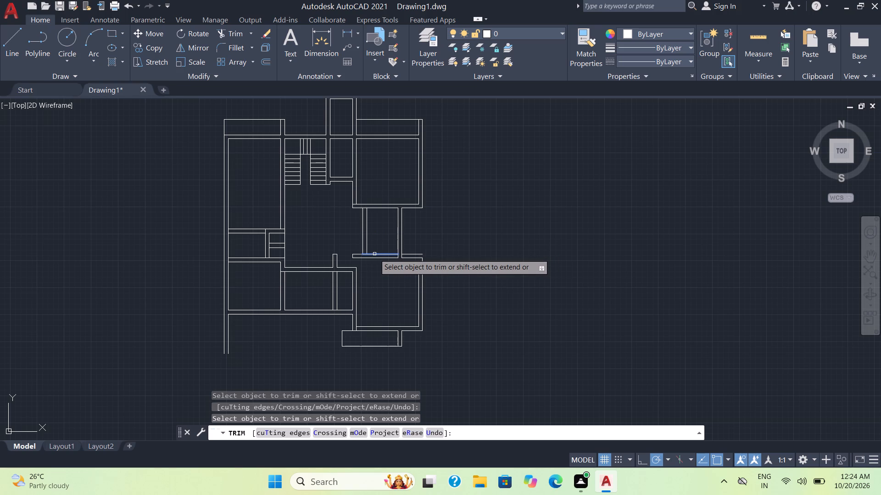
{"action": "left_click", "coordinate": [374, 254], "text": "shift"}
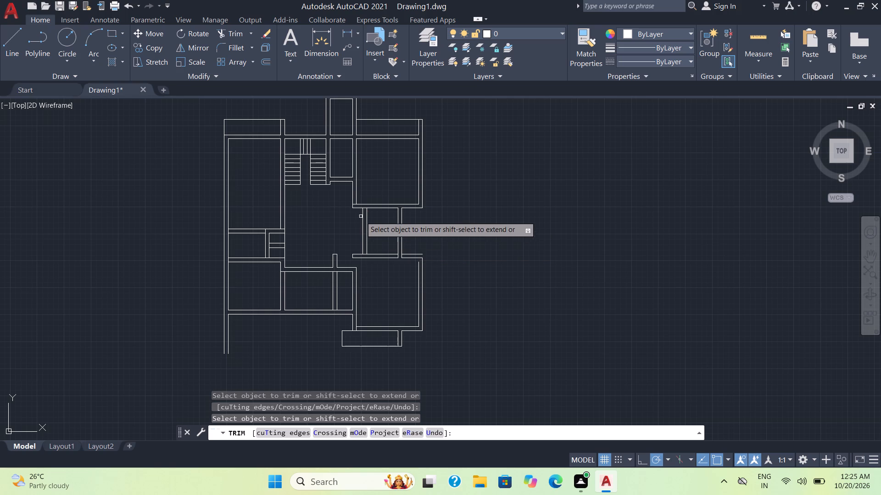
{"action": "left_click", "coordinate": [330, 171], "text": "shift"}
{"action": "middle_click_drag", "start_coordinate": [343, 164], "coordinate": [343, 165]}
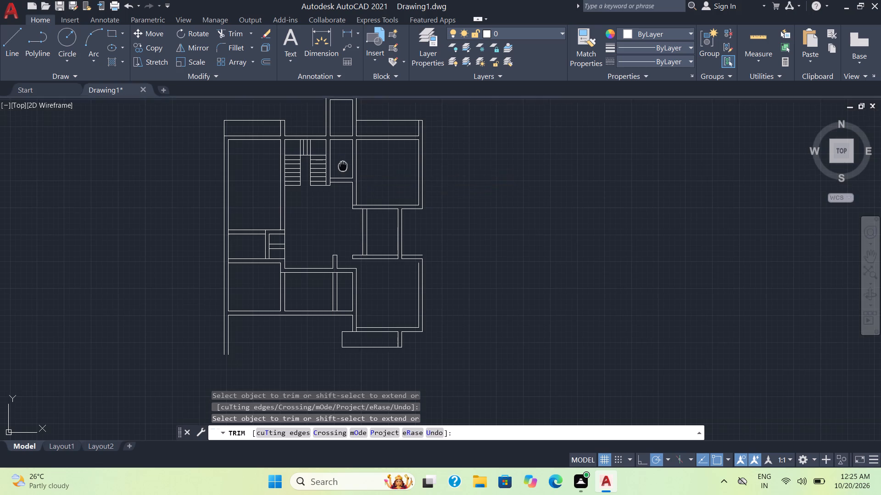
{"action": "middle_click_drag", "start_coordinate": [343, 165], "coordinate": [343, 219]}
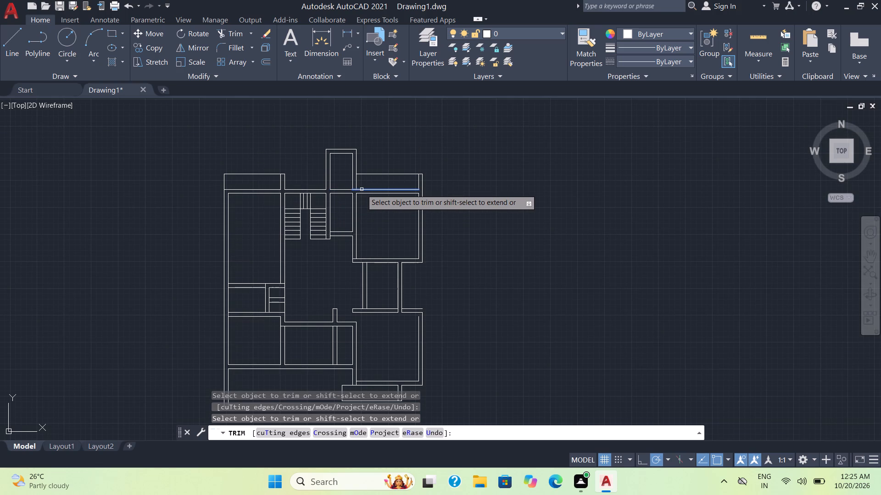
{"action": "left_click", "coordinate": [362, 189], "text": "shift"}
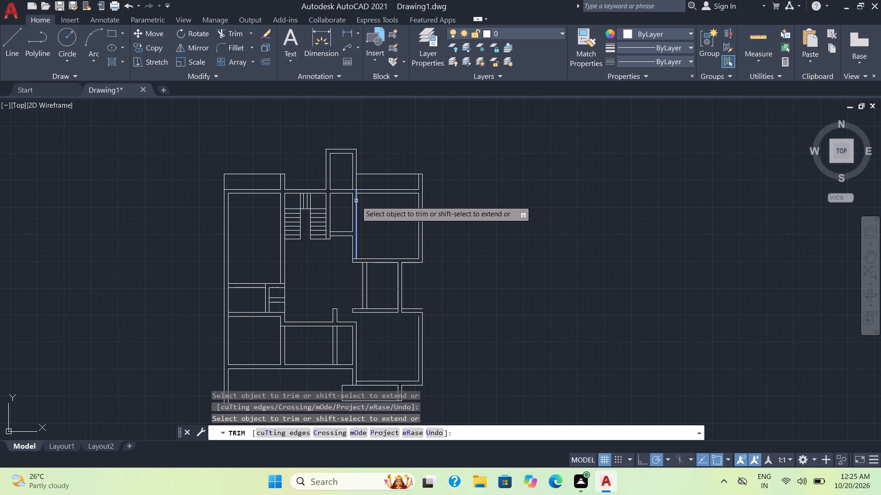
{"action": "left_click", "coordinate": [356, 201], "text": "shift"}
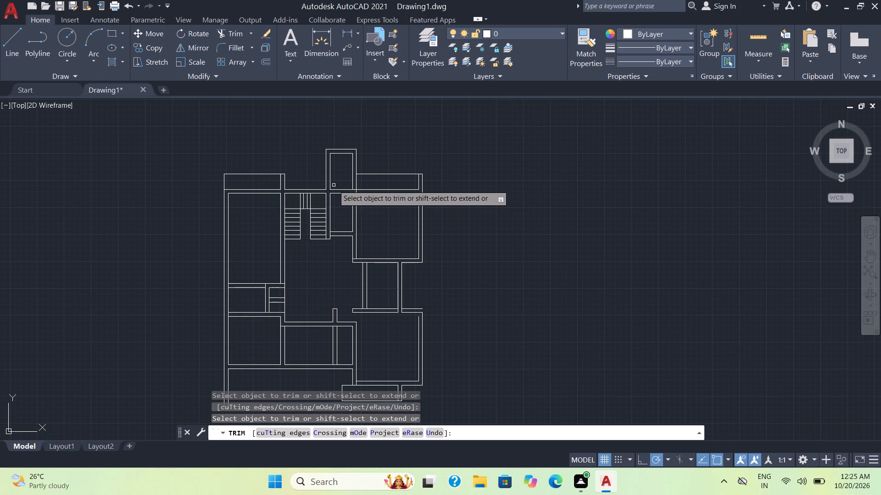
{"action": "scroll", "coordinate": [334, 183], "scroll_direction": "down", "scroll_amount": 1}
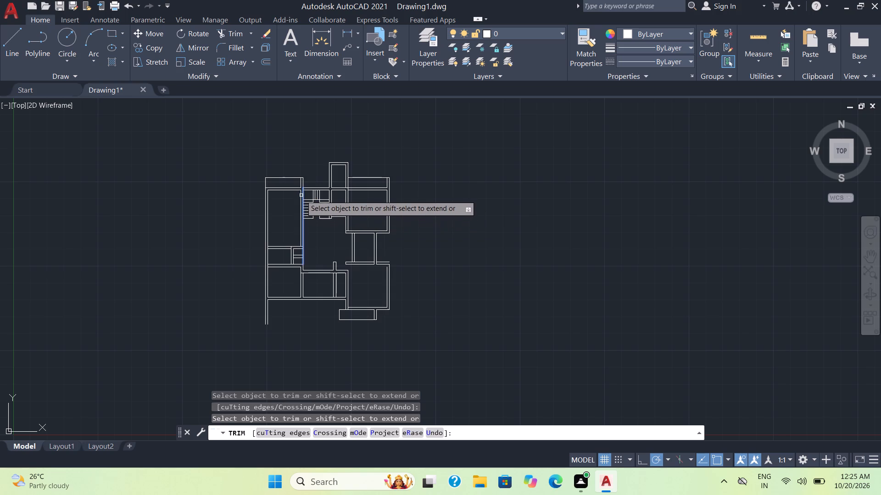
{"action": "left_click", "coordinate": [301, 196], "text": "shift"}
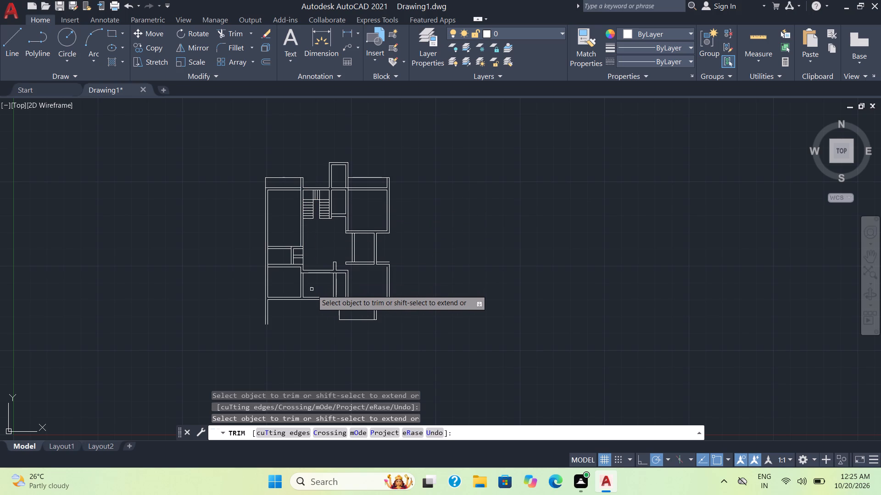
{"action": "scroll", "coordinate": [323, 318], "scroll_direction": "up", "scroll_amount": 1}
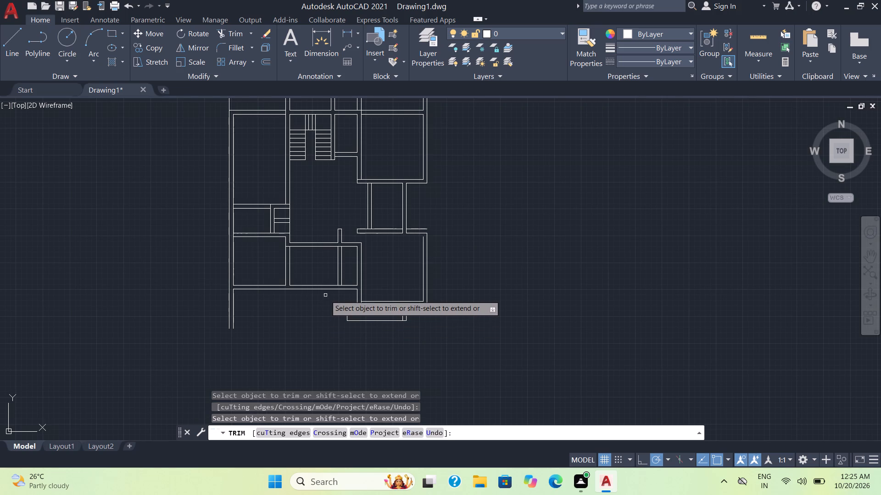
{"action": "scroll", "coordinate": [327, 290], "scroll_direction": "down", "scroll_amount": 1}
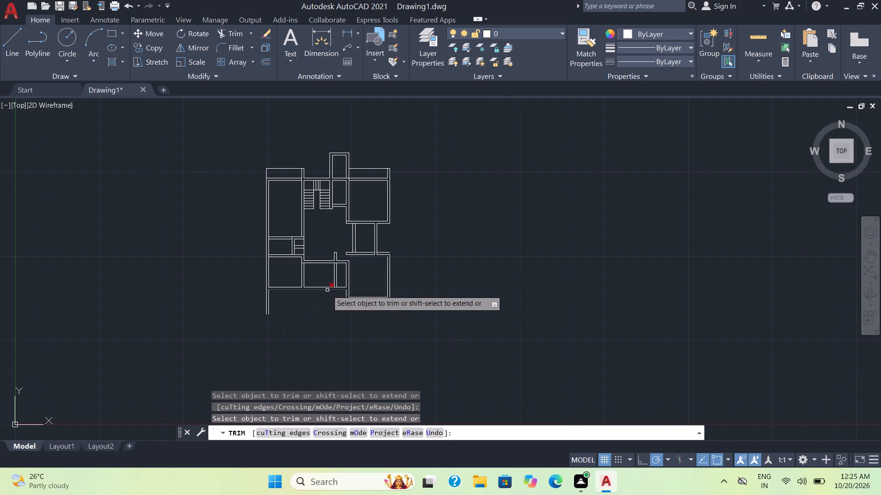
{"action": "scroll", "coordinate": [327, 290], "scroll_direction": "up", "scroll_amount": 1}
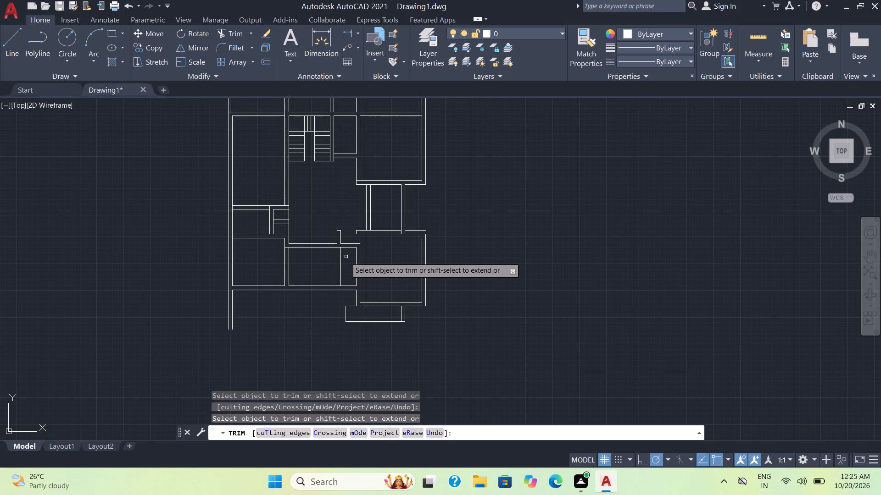
{"action": "key", "text": "Escape"}
Offset the upper-left room's inner bottom wall line 3' north into the room.
{"action": "key", "text": "o"}
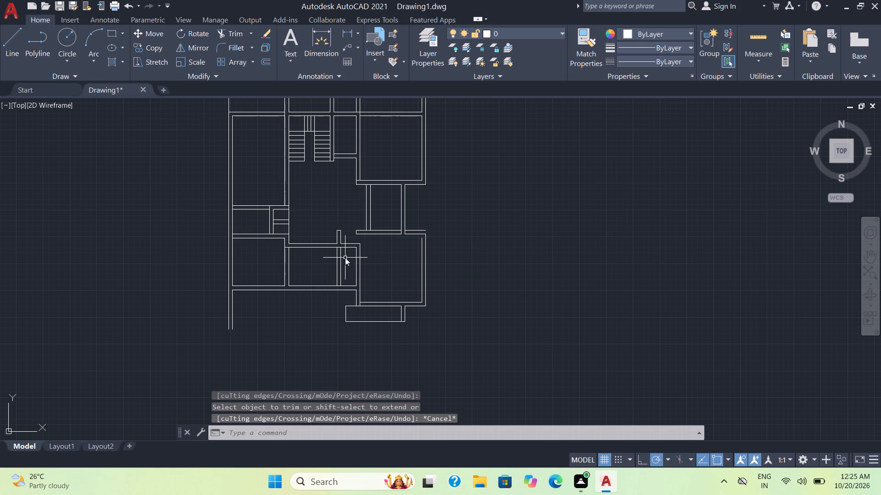
{"action": "key", "text": "Return"}
{"action": "key", "text": "3"}
{"action": "key", "text": "apostrophe"}
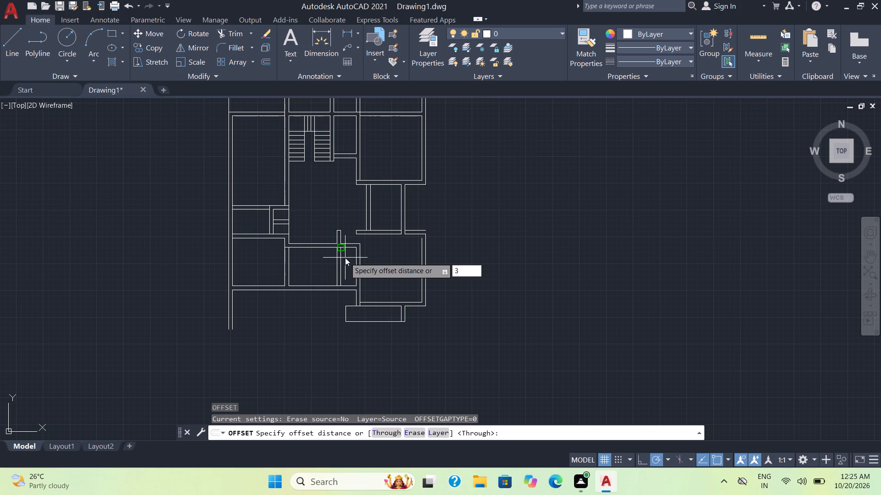
{"action": "key", "text": "Return"}
{"action": "scroll", "coordinate": [346, 211], "scroll_direction": "up", "scroll_amount": 2}
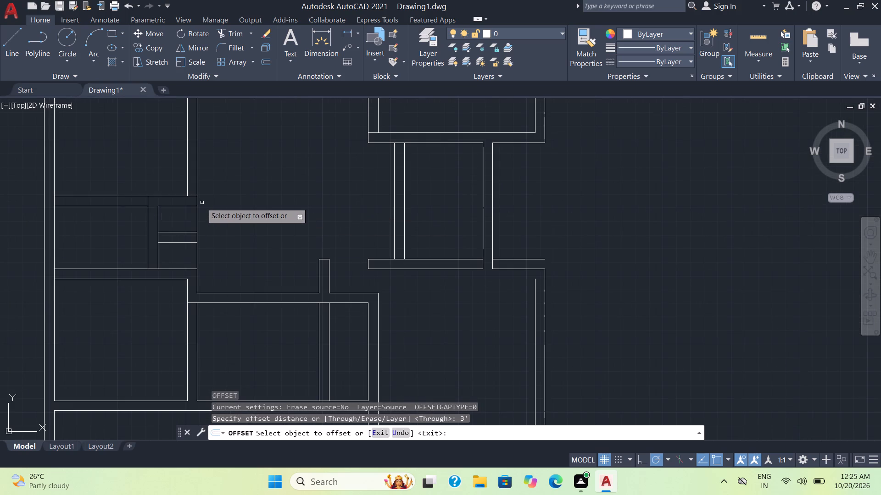
{"action": "left_click", "coordinate": [192, 196]}
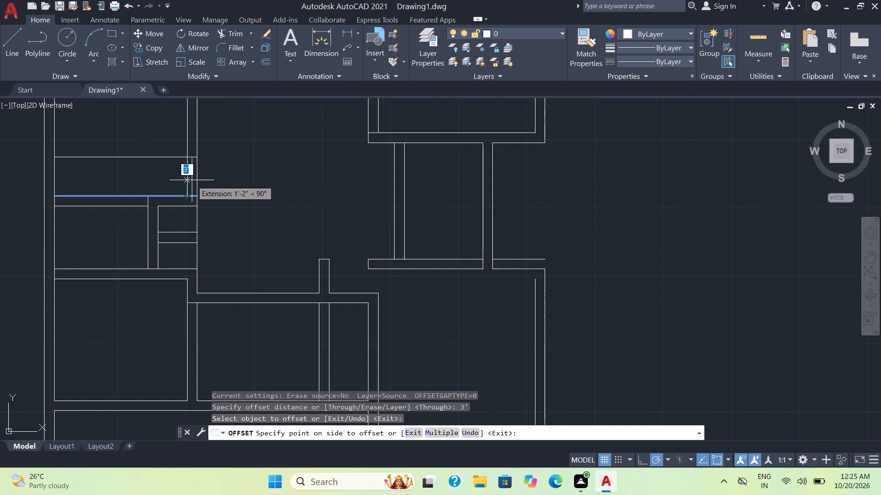
{"action": "left_click", "coordinate": [192, 180]}
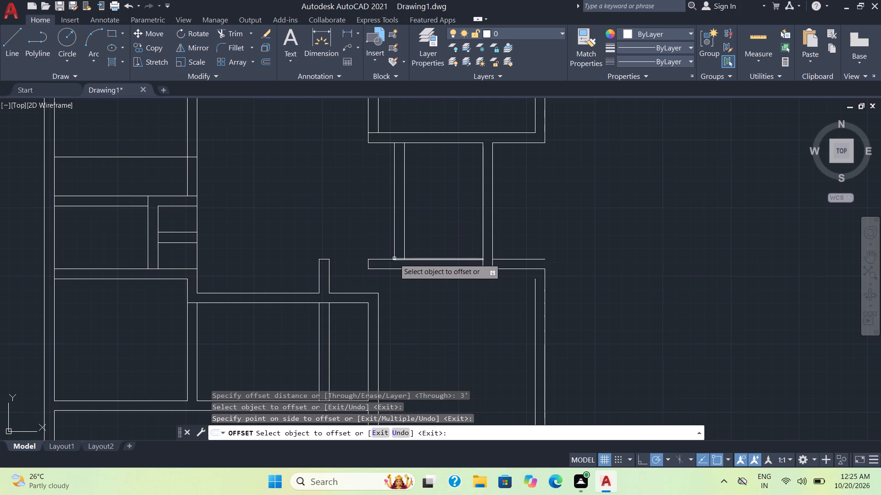
Offset the inner bottom wall lines of the middle-right and upper-right rooms 3' north into each room.
{"action": "left_click", "coordinate": [397, 259]}
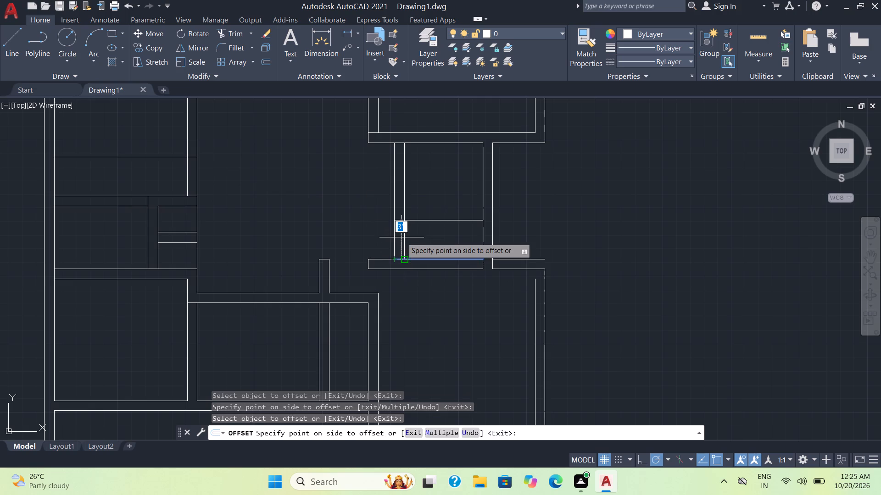
{"action": "left_click", "coordinate": [401, 237]}
{"action": "scroll", "coordinate": [401, 162], "scroll_direction": "down", "scroll_amount": 1}
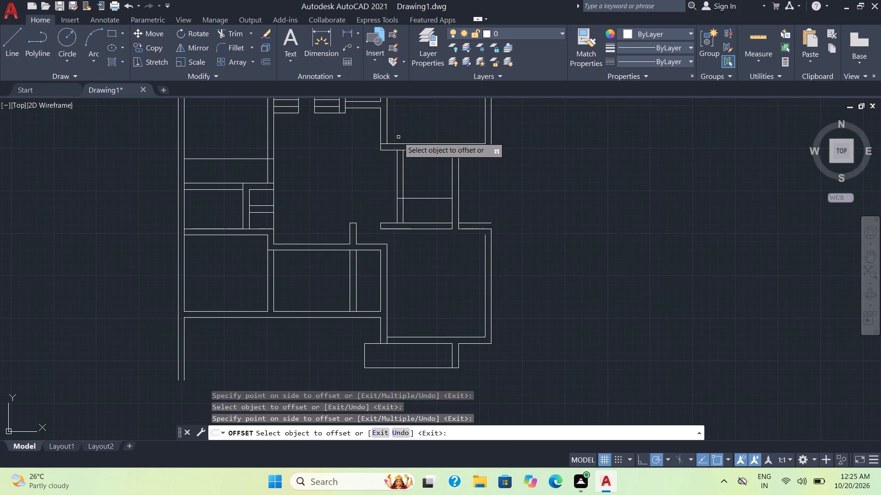
{"action": "middle_click_drag", "start_coordinate": [399, 137], "coordinate": [424, 180]}
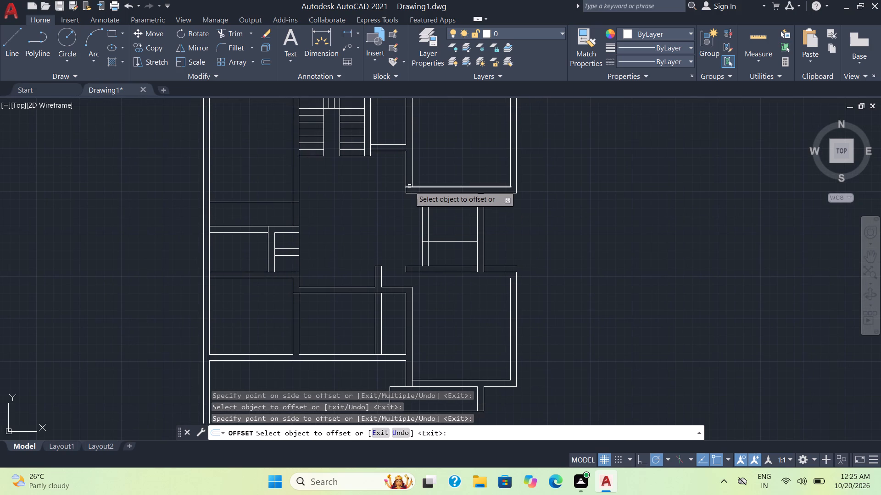
{"action": "left_click", "coordinate": [409, 187]}
{"action": "left_click", "coordinate": [411, 171]}
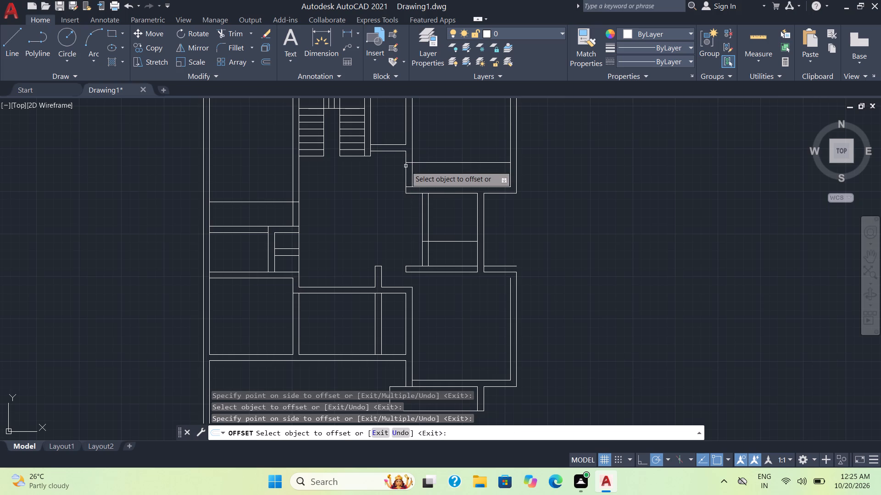
Offset the outer line of the upper-right room's top wall 2' north into the narrow strip above it.
{"action": "scroll", "coordinate": [387, 128], "scroll_direction": "down", "scroll_amount": 1}
{"action": "middle_click_drag", "start_coordinate": [387, 128], "coordinate": [397, 209]}
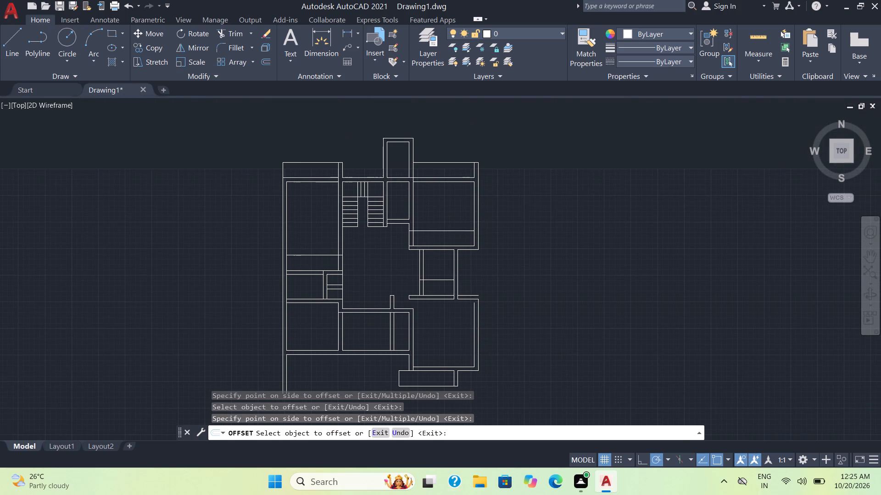
{"action": "scroll", "coordinate": [397, 203], "scroll_direction": "up", "scroll_amount": 1}
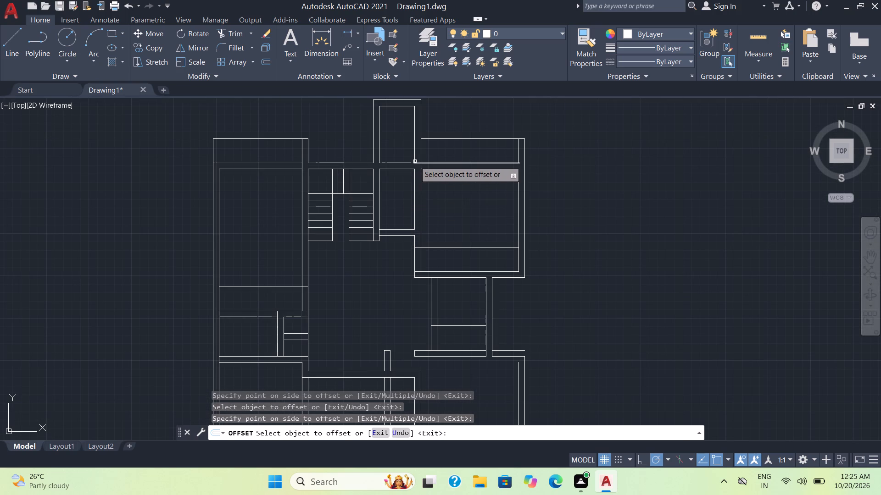
{"action": "left_click", "coordinate": [416, 163]}
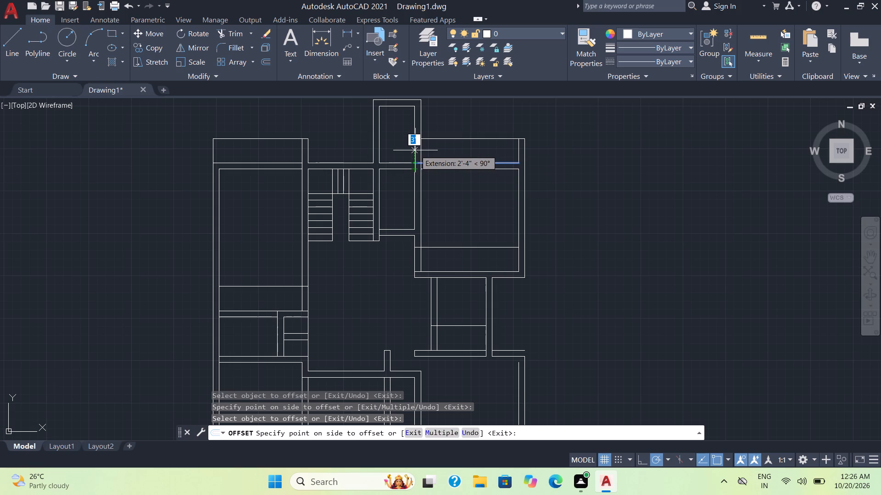
{"action": "key", "text": "2"}
{"action": "key", "text": "apostrophe"}
{"action": "key", "text": "Return"}
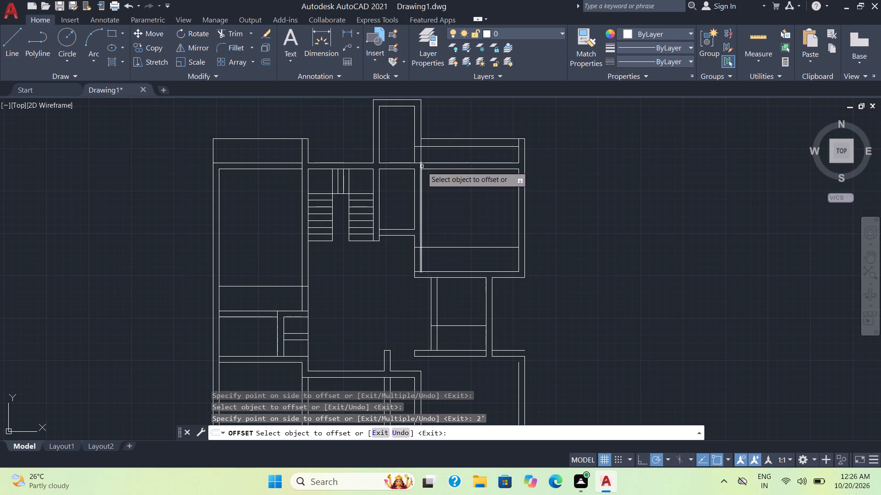
Offset the upper-right room's inner west wall line 3' east into the room.
{"action": "left_click", "coordinate": [422, 166]}
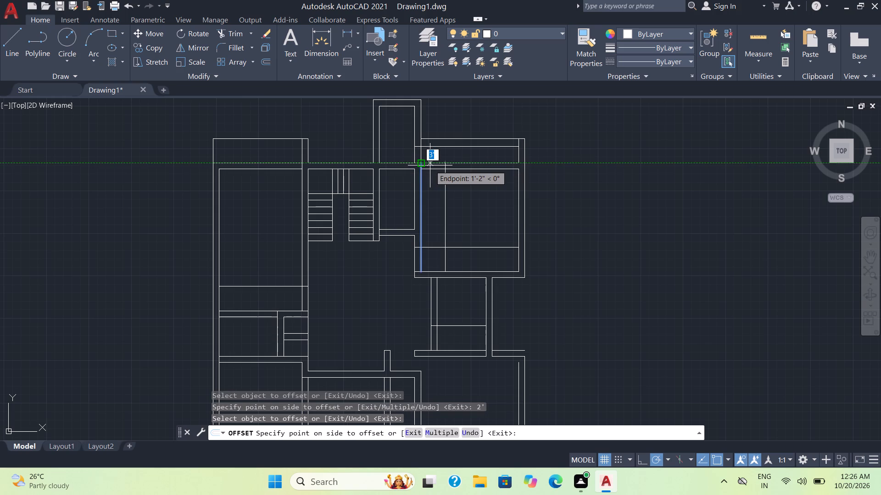
{"action": "left_click", "coordinate": [430, 165]}
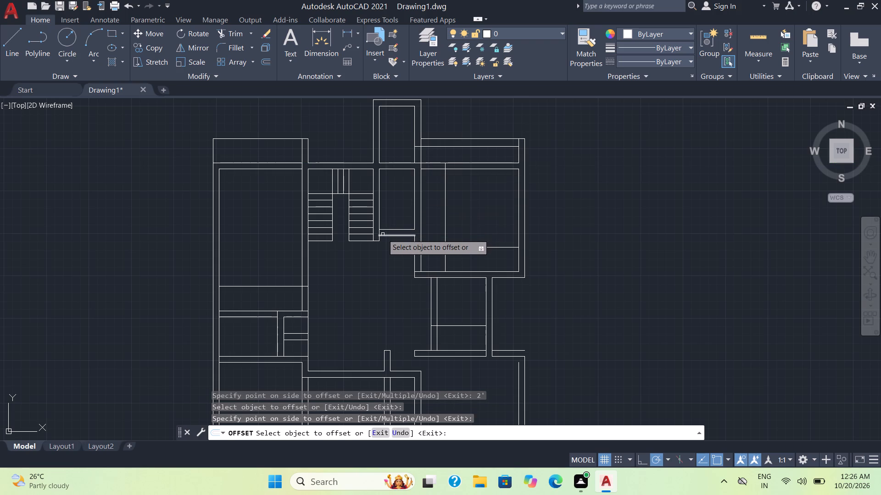
Offset the inner west wall line of the small room beside the stairs 2' east into the room.
{"action": "left_click", "coordinate": [379, 232]}
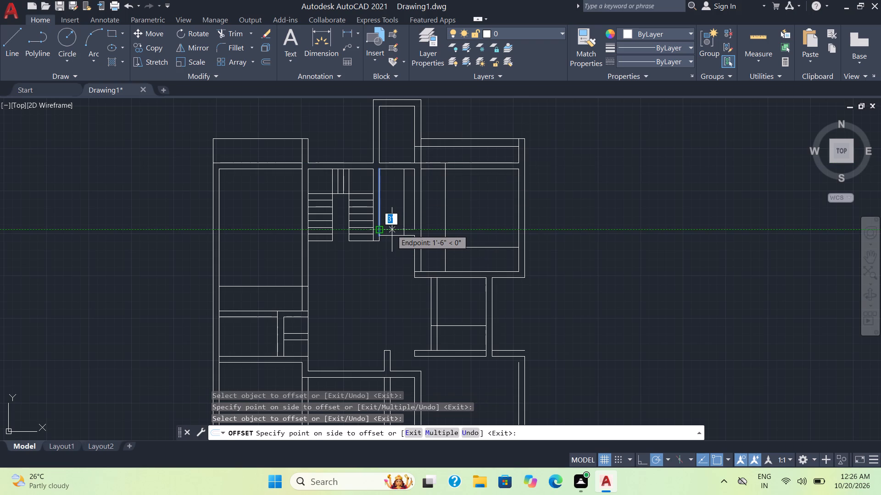
{"action": "key", "text": "2"}
{"action": "key", "text": "apostrophe"}
{"action": "key", "text": "Return"}
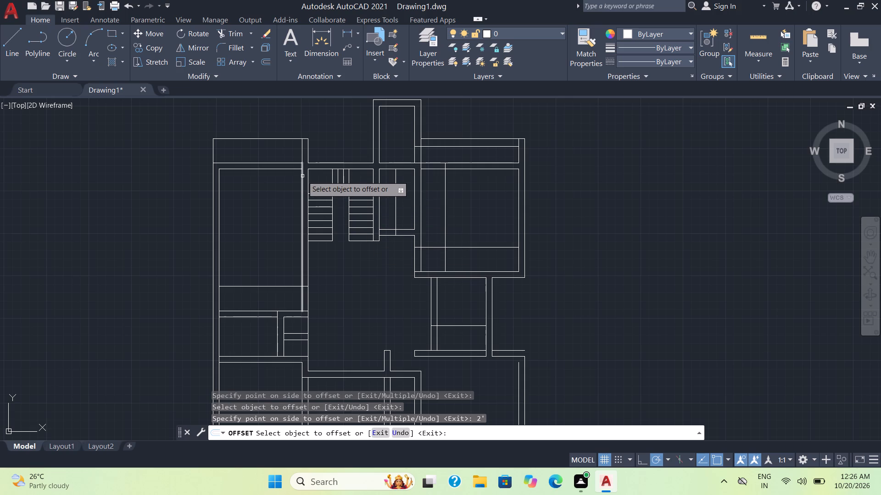
Offset the upper-left room's inner east wall line 3' west into the room.
{"action": "left_click", "coordinate": [302, 176]}
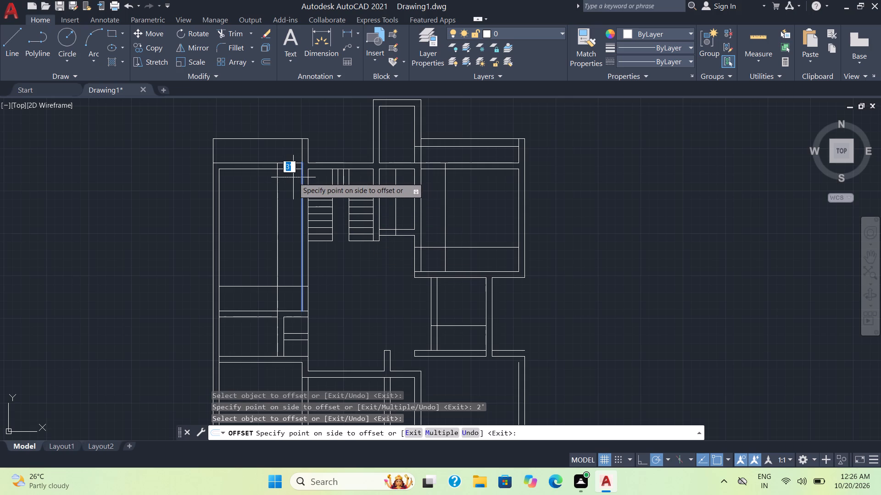
{"action": "key", "text": "3"}
{"action": "key", "text": "apostrophe"}
{"action": "key", "text": "Return"}
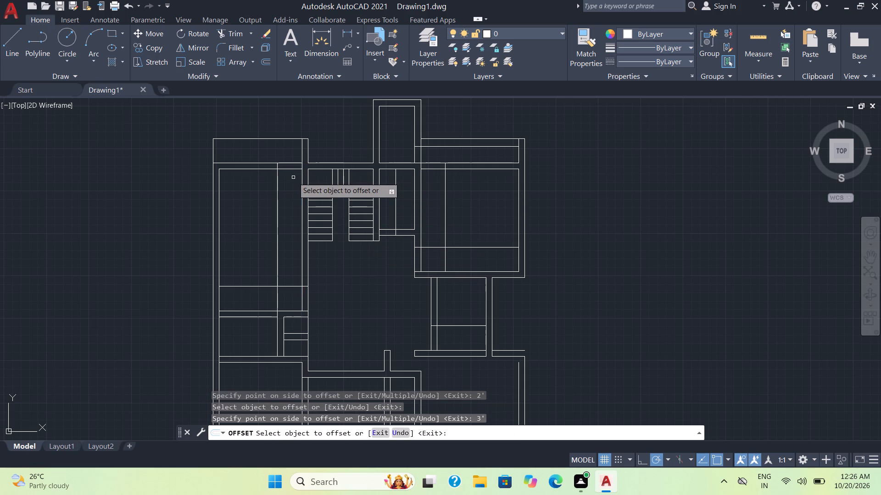
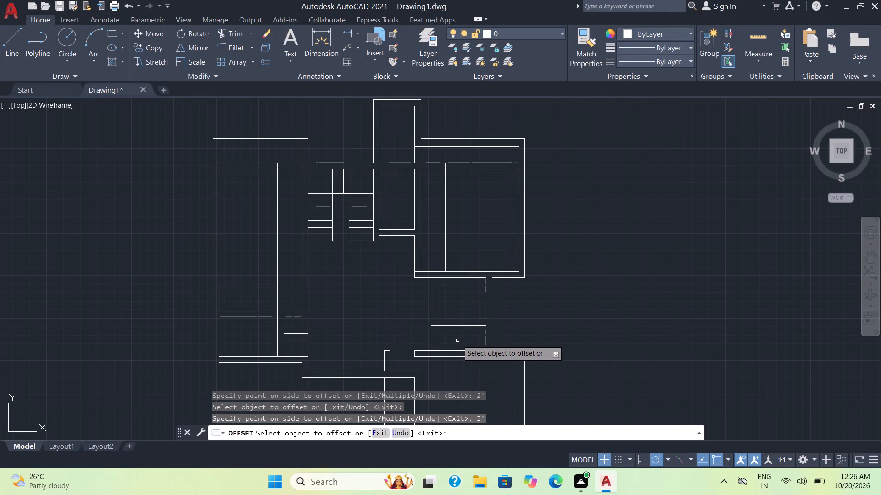
Offset the inner top wall line of the lower-middle room 3' south into the room.
{"action": "middle_click_drag", "start_coordinate": [313, 338], "coordinate": [334, 262]}
{"action": "left_click", "coordinate": [357, 301]}
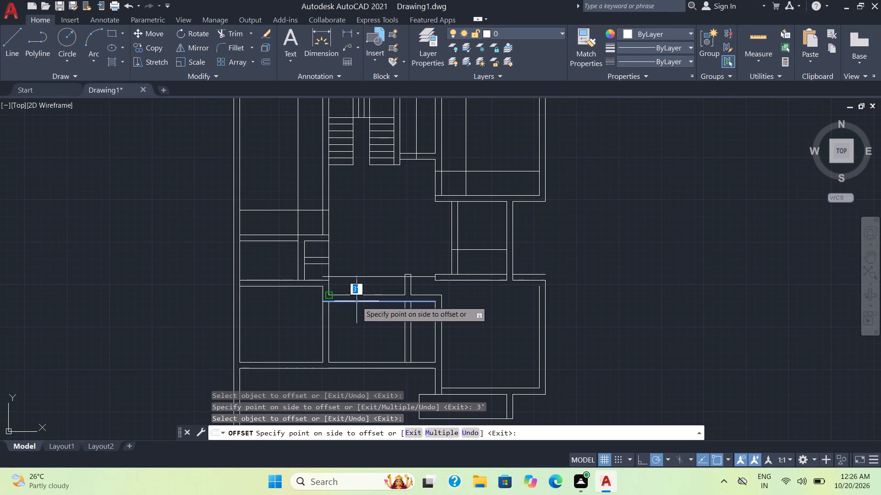
{"action": "left_click", "coordinate": [352, 317]}
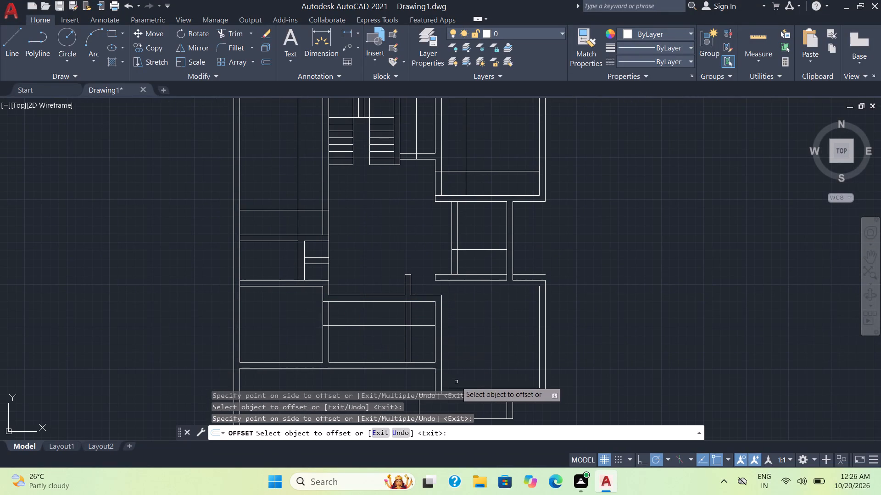
Offset the west wall line of the lower-right room 3' east into the room.
{"action": "middle_click_drag", "start_coordinate": [456, 380], "coordinate": [457, 237]}
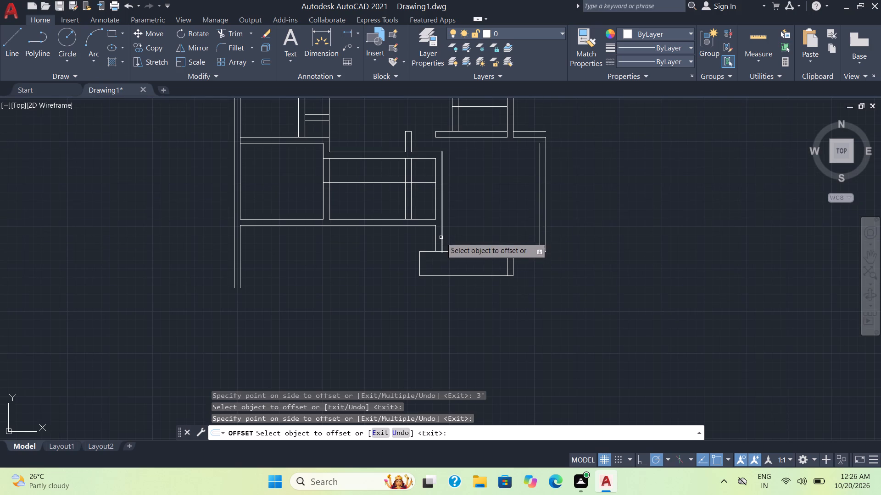
{"action": "left_click", "coordinate": [442, 236]}
{"action": "left_click", "coordinate": [455, 231]}
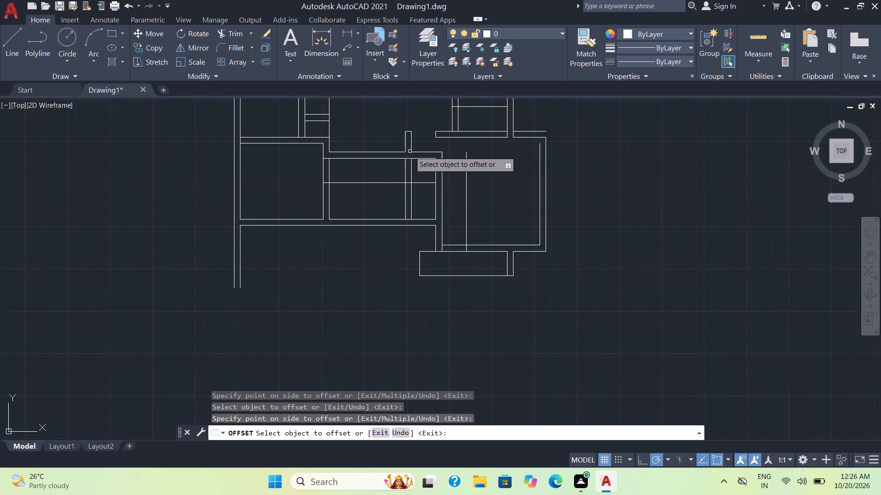
{"action": "left_click", "coordinate": [412, 142]}
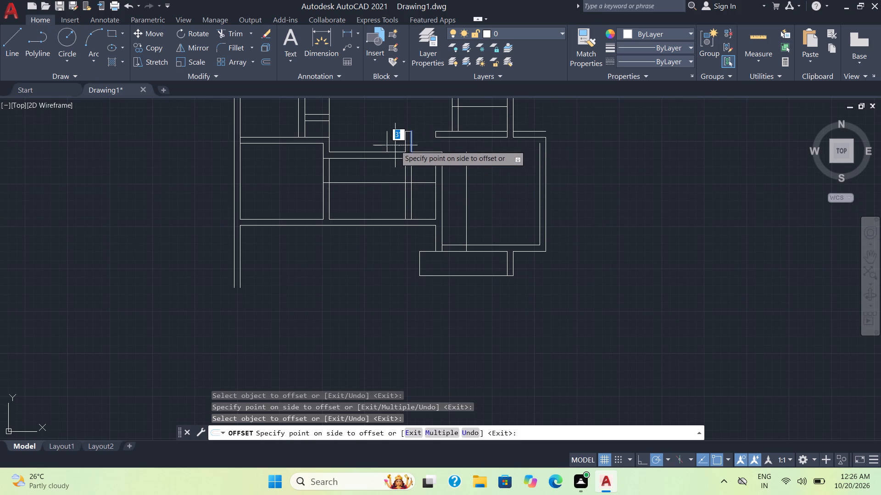
{"action": "key", "text": "Escape"}
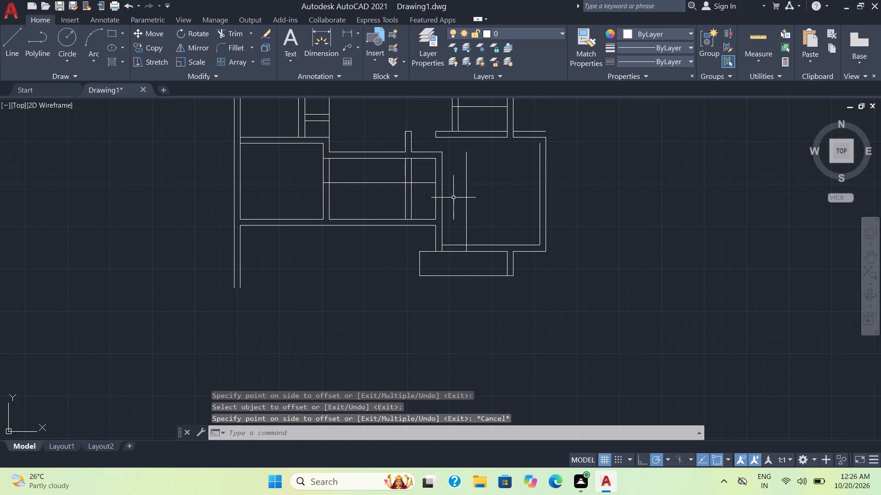
Offset the inner east wall line of the small room below the upper-left room 3' west into the room.
{"action": "scroll", "coordinate": [453, 197], "scroll_direction": "down", "scroll_amount": 1}
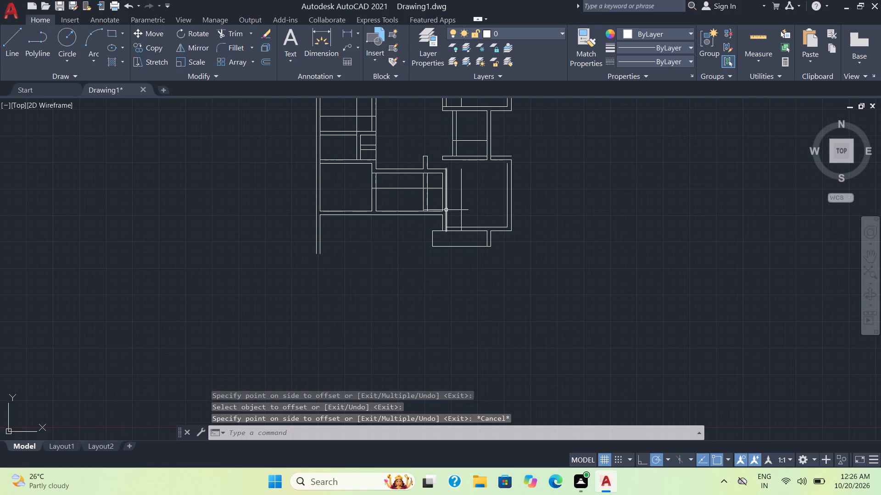
{"action": "middle_click_drag", "start_coordinate": [423, 154], "coordinate": [455, 265]}
{"action": "key", "text": "space"}
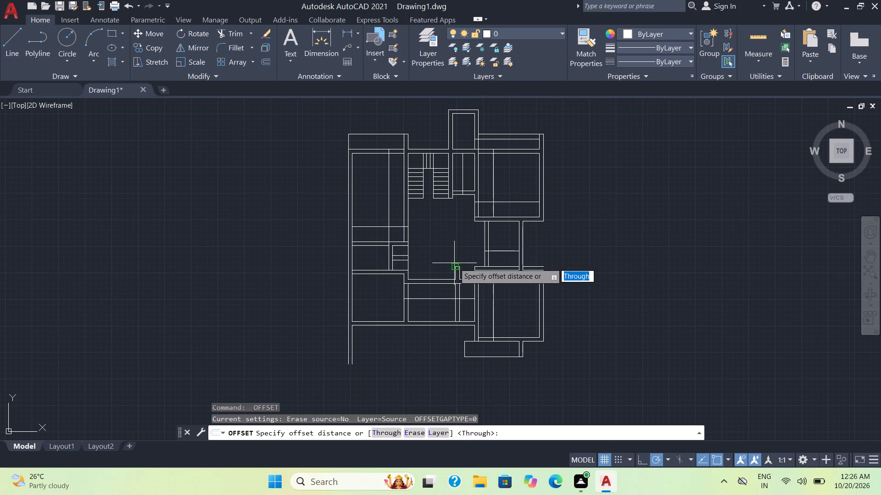
{"action": "key", "text": "space"}
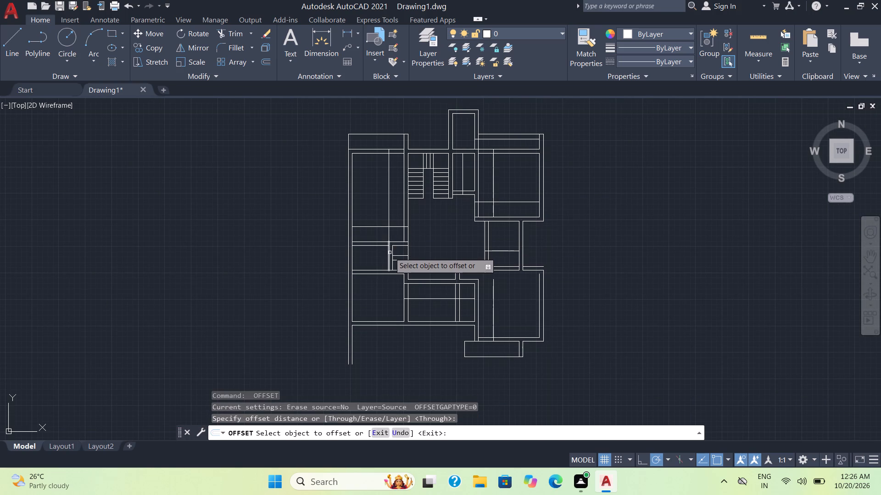
{"action": "left_click", "coordinate": [390, 253]}
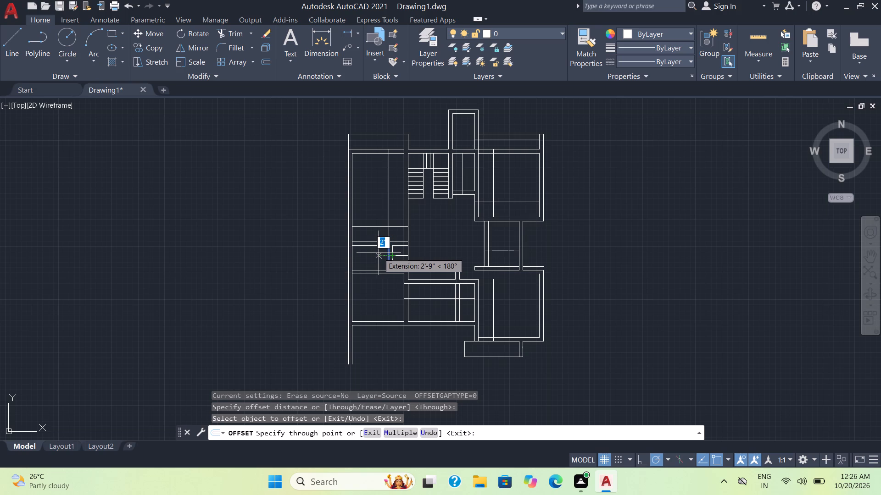
{"action": "key", "text": "3"}
{"action": "key", "text": "apostrophe"}
{"action": "key", "text": "Return"}
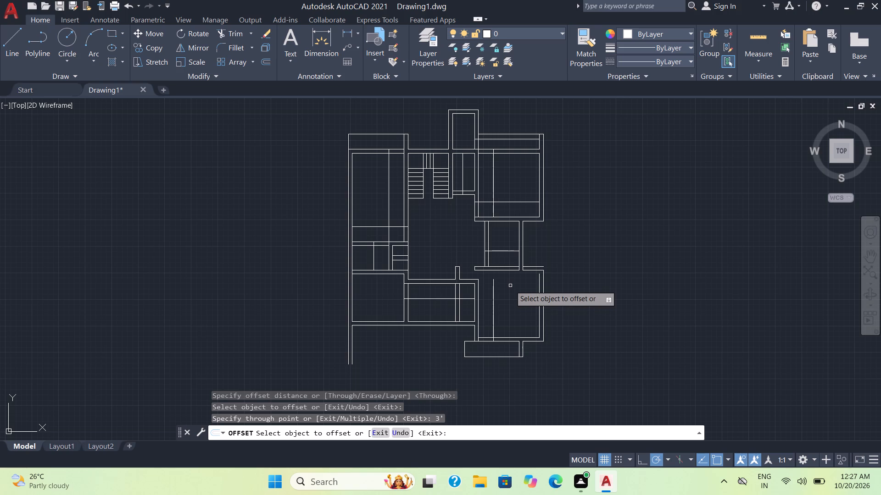
{"action": "scroll", "coordinate": [424, 324], "scroll_direction": "up", "scroll_amount": 1}
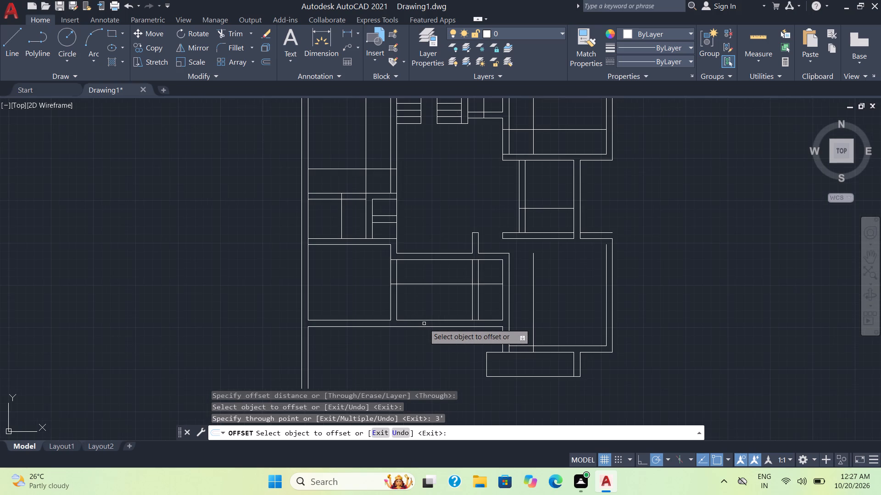
{"action": "scroll", "coordinate": [424, 322], "scroll_direction": "up", "scroll_amount": 1}
{"action": "key", "text": "Escape"}
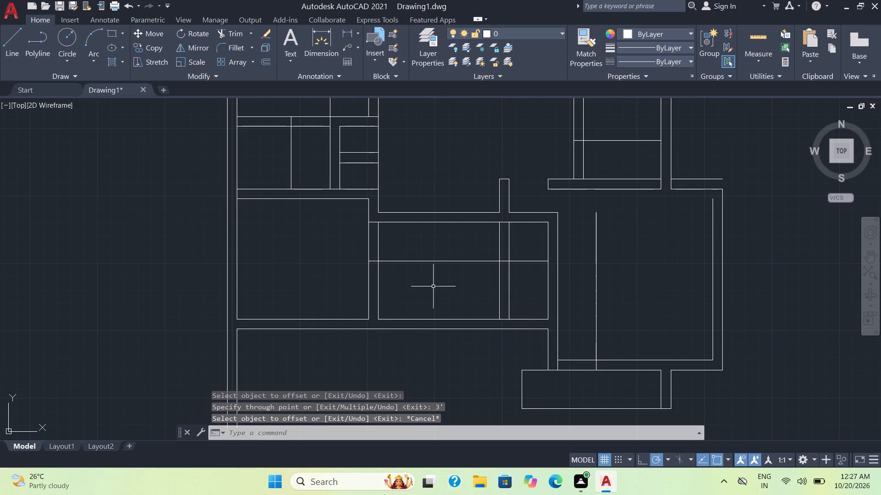
Trim a door opening in the wall between the lower-left and lower-middle rooms above the offset line, and clear the leftover offset line.
{"action": "type", "text": "tr"}
{"action": "key", "text": "Return"}
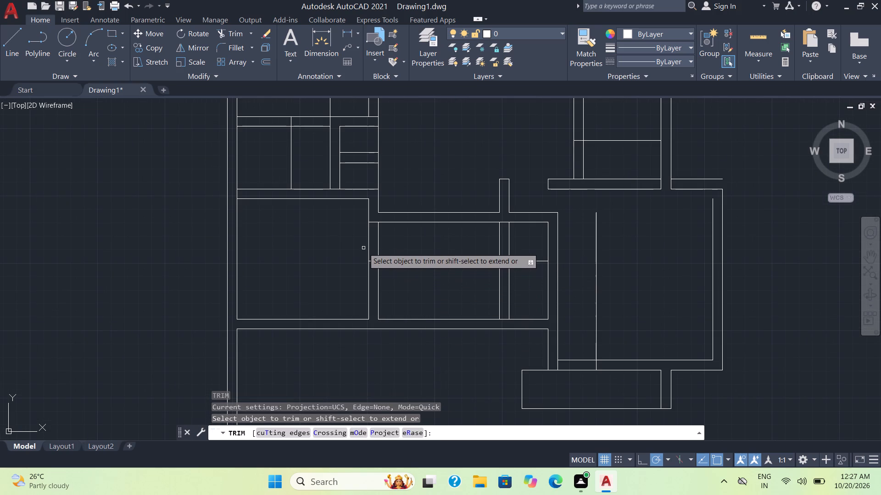
{"action": "left_click_drag", "start_coordinate": [363, 246], "coordinate": [393, 244]}
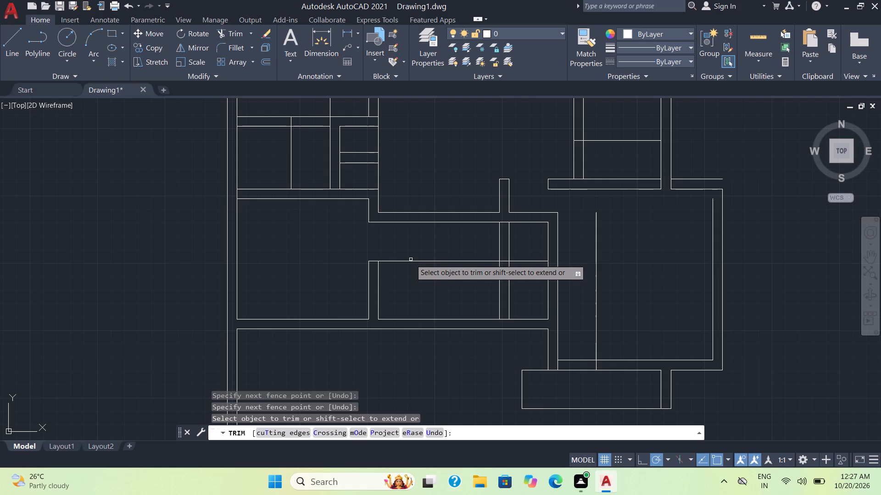
{"action": "left_click", "coordinate": [411, 262]}
{"action": "left_click", "coordinate": [530, 262]}
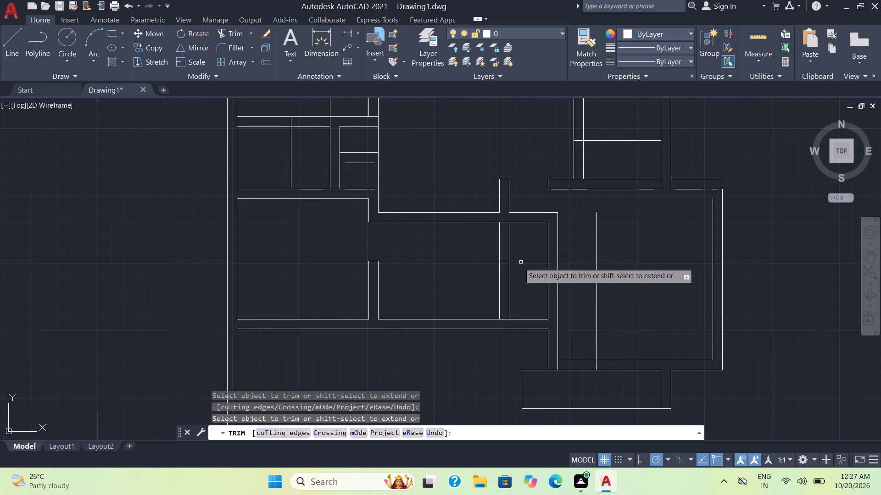
{"action": "left_click", "coordinate": [505, 261]}
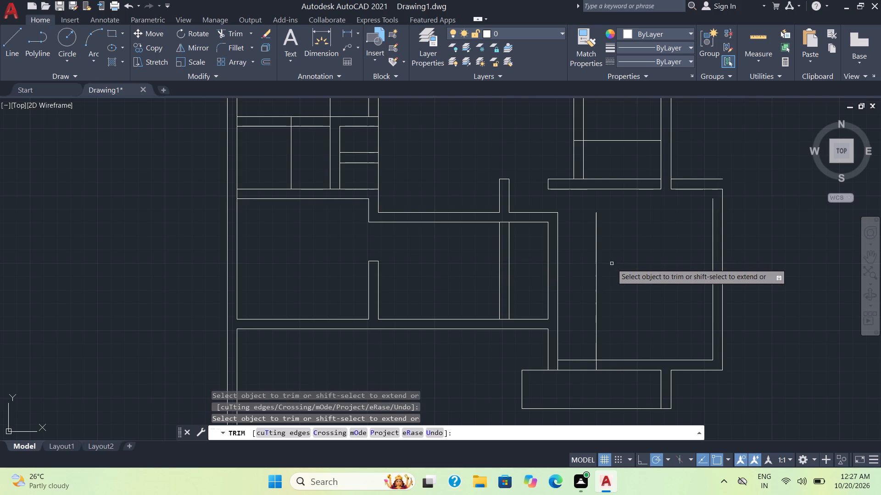
Trim the lower-right room's bottom wall between its west wall and the offset line, removing the leftover line inside the room.
{"action": "left_click", "coordinate": [596, 275]}
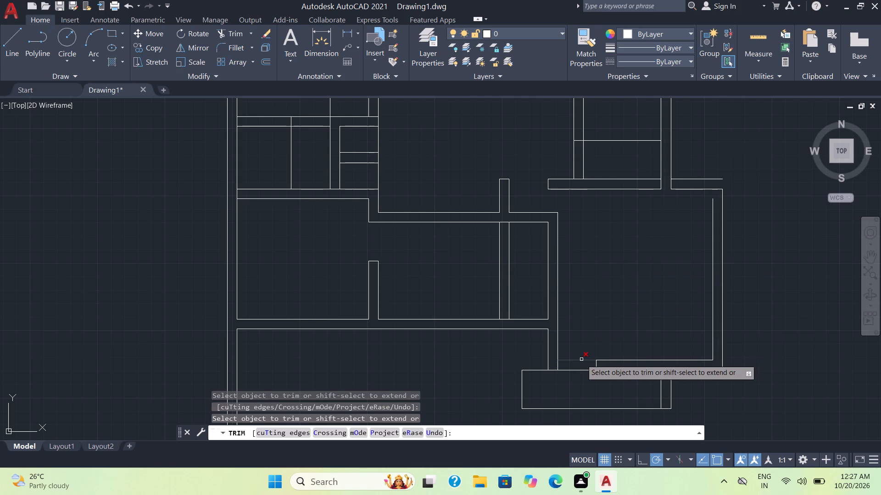
{"action": "left_click", "coordinate": [581, 359]}
{"action": "left_click", "coordinate": [580, 372]}
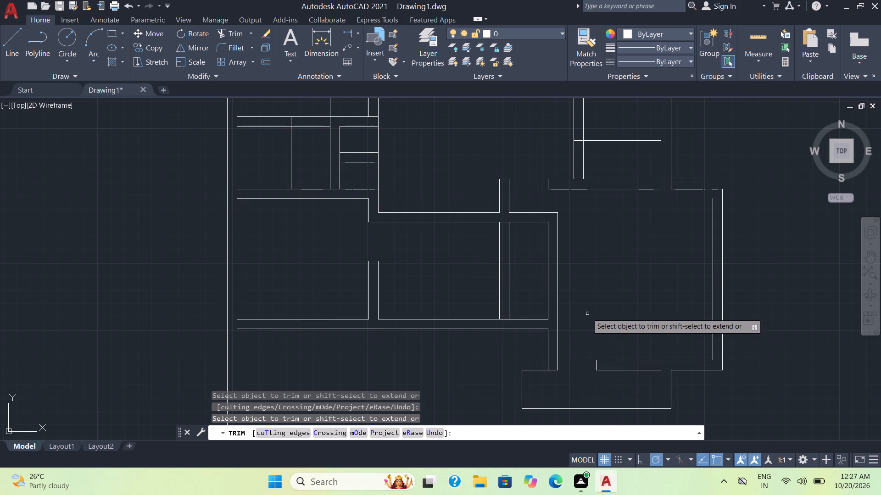
Trim the west wall lines of the small east-side room and the upper-right room below their offset lines for door openings.
{"action": "left_click", "coordinate": [583, 170]}
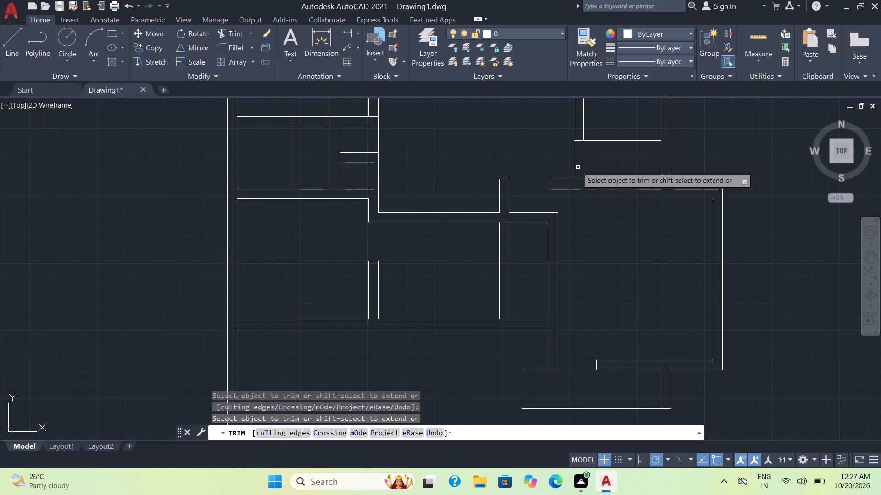
{"action": "left_click", "coordinate": [574, 167]}
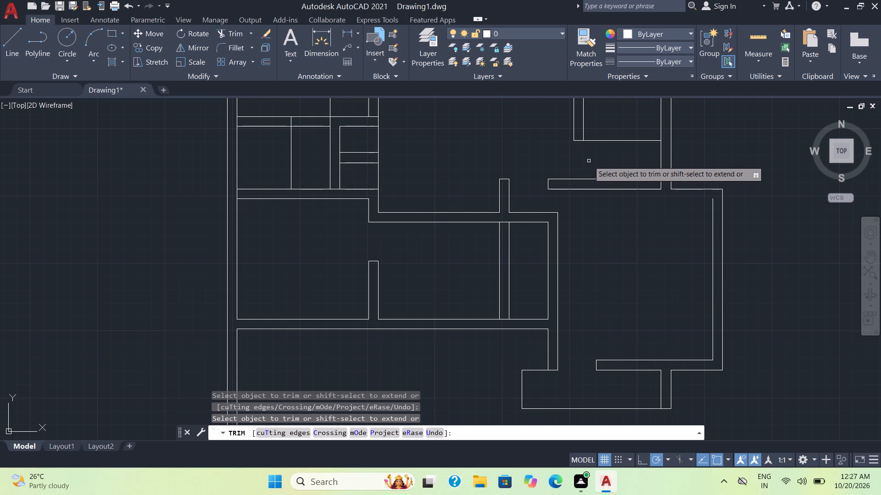
{"action": "scroll", "coordinate": [589, 161], "scroll_direction": "down", "scroll_amount": 1}
{"action": "middle_click_drag", "start_coordinate": [589, 161], "coordinate": [589, 250]}
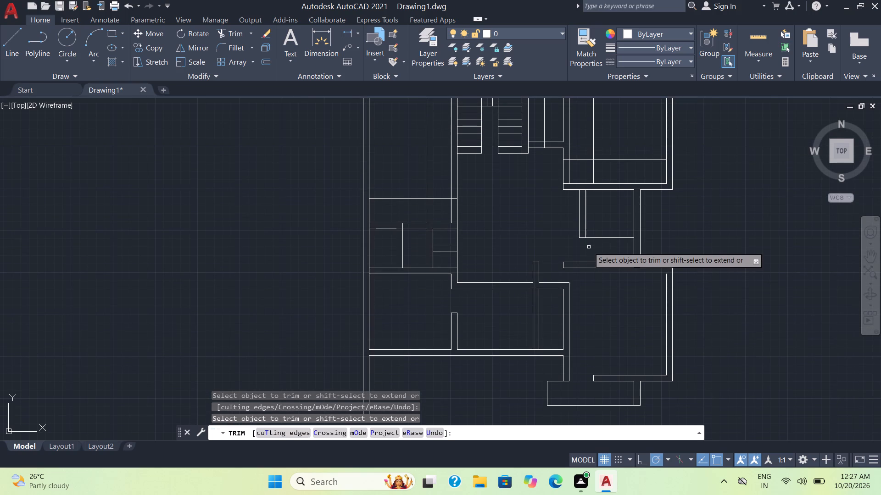
{"action": "scroll", "coordinate": [589, 245], "scroll_direction": "up", "scroll_amount": 1}
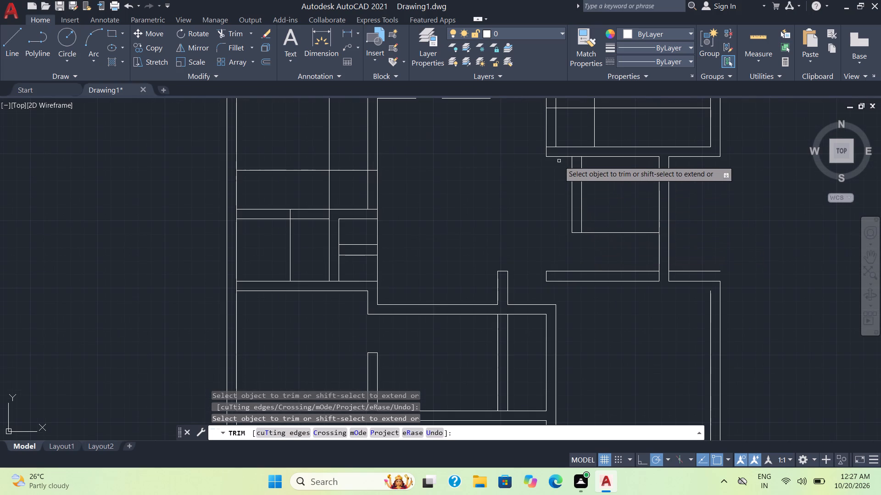
{"action": "left_click", "coordinate": [557, 136]}
{"action": "left_click", "coordinate": [546, 137]}
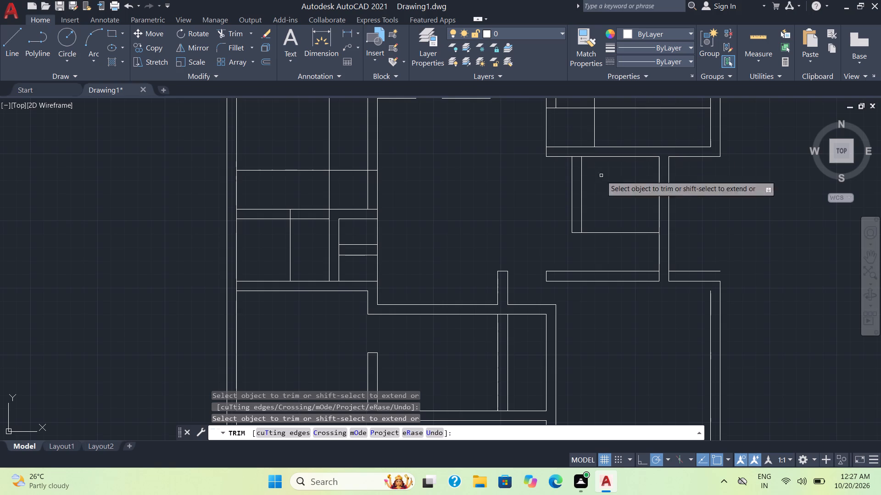
Trim away the leftover offset lines inside the small east-side room and the upper-right room, keeping the jamb piece in the top wall.
{"action": "left_click", "coordinate": [616, 235]}
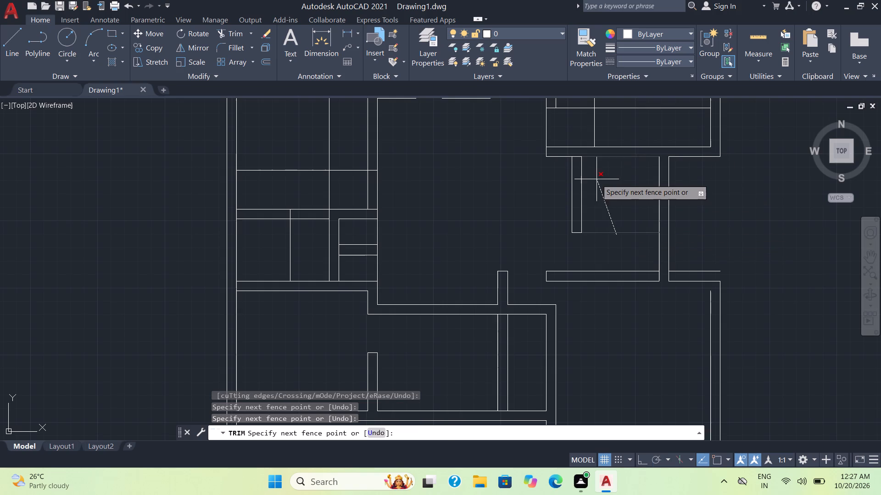
{"action": "left_click", "coordinate": [613, 218]}
{"action": "middle_click_drag", "start_coordinate": [607, 187], "coordinate": [606, 253]}
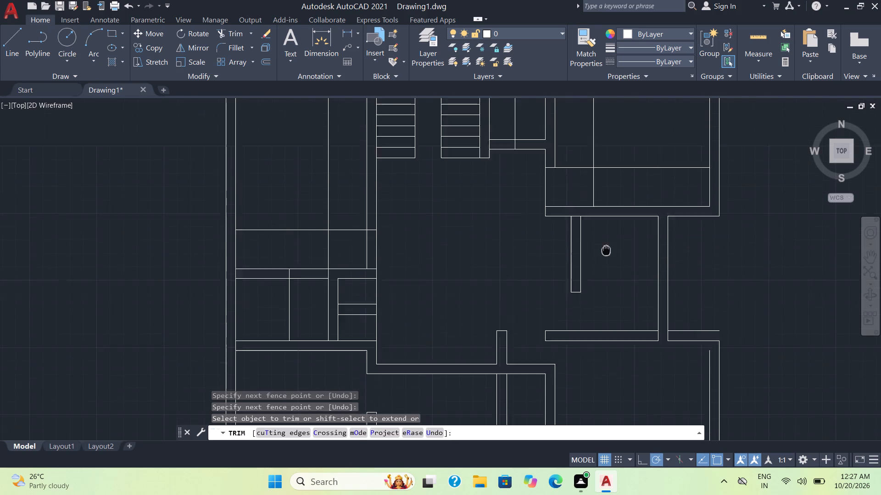
{"action": "middle_click_drag", "start_coordinate": [606, 253], "coordinate": [613, 322]}
{"action": "left_click", "coordinate": [602, 267]}
{"action": "left_click", "coordinate": [591, 243]}
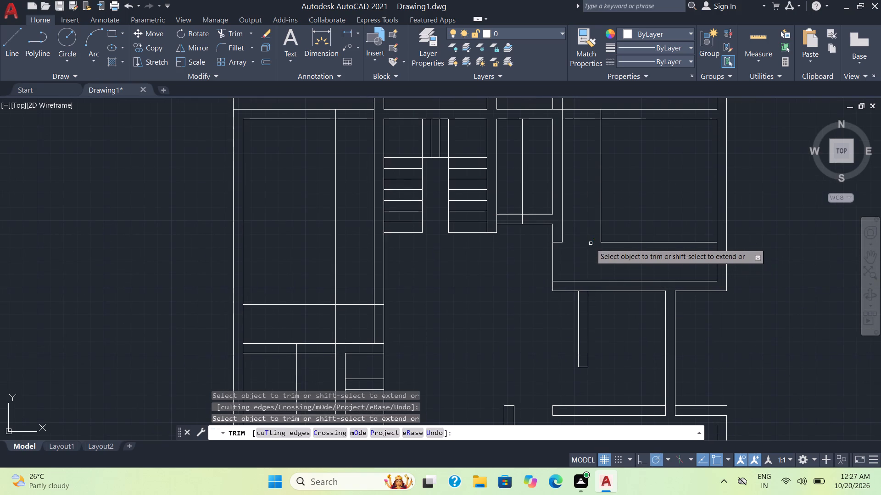
{"action": "left_click", "coordinate": [599, 235]}
{"action": "left_click", "coordinate": [608, 241]}
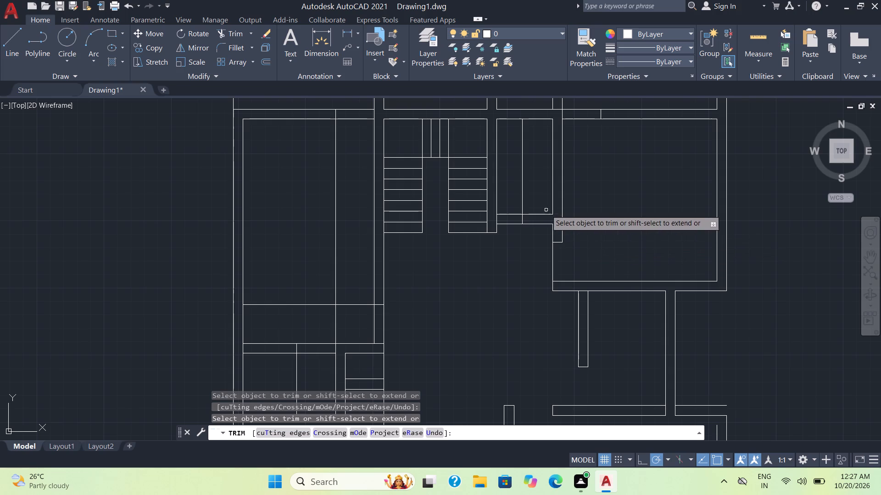
Trim the offset line and the bottom wall west of it in the small room beside the stairs to form an opening.
{"action": "left_click", "coordinate": [524, 198]}
{"action": "left_click", "coordinate": [513, 213]}
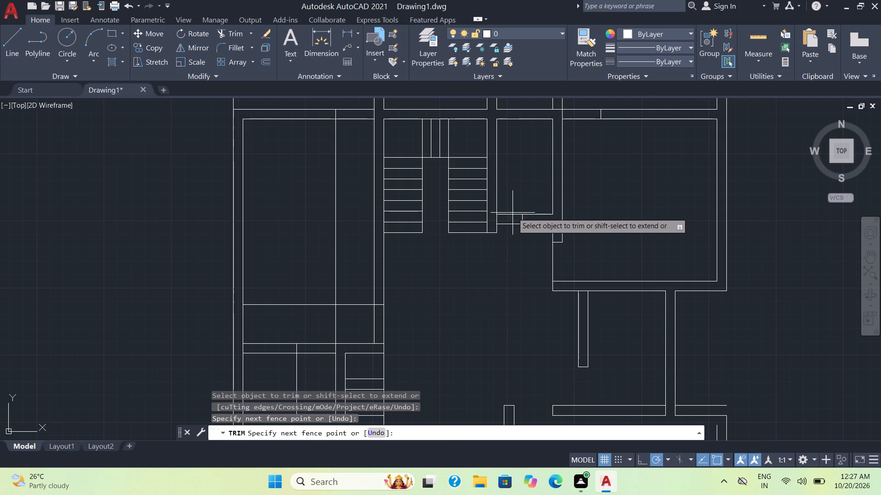
{"action": "left_click", "coordinate": [511, 231]}
Trim both lines of the upper-right room's top wall between its west wall and the jamb line to open a doorway.
{"action": "middle_click_drag", "start_coordinate": [582, 156], "coordinate": [583, 156]}
{"action": "scroll", "coordinate": [582, 156], "scroll_direction": "down", "scroll_amount": 1}
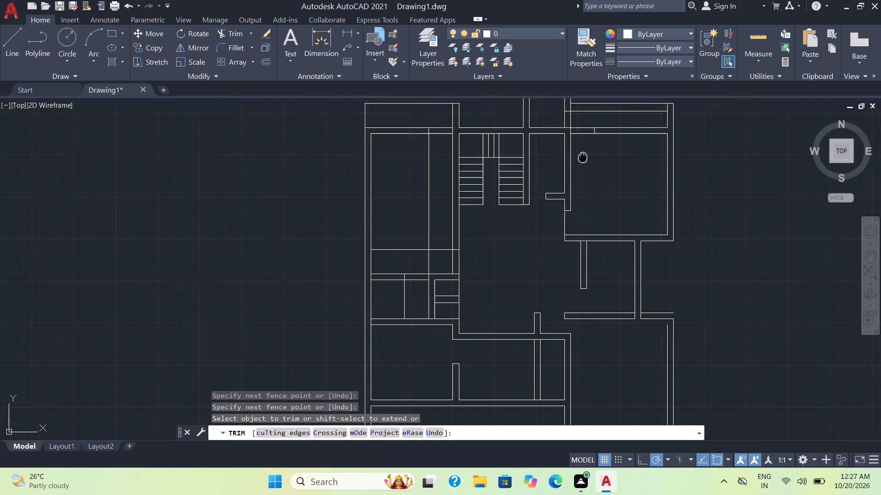
{"action": "middle_click_drag", "start_coordinate": [583, 156], "coordinate": [586, 269]}
{"action": "scroll", "coordinate": [586, 262], "scroll_direction": "up", "scroll_amount": 1}
{"action": "left_click", "coordinate": [585, 243]}
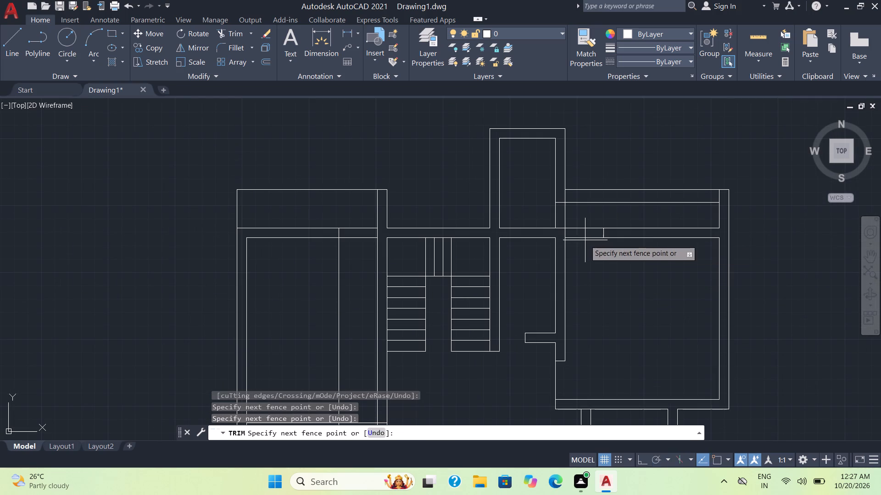
{"action": "left_click_drag", "start_coordinate": [585, 230], "coordinate": [585, 225]}
{"action": "left_click", "coordinate": [585, 229]}
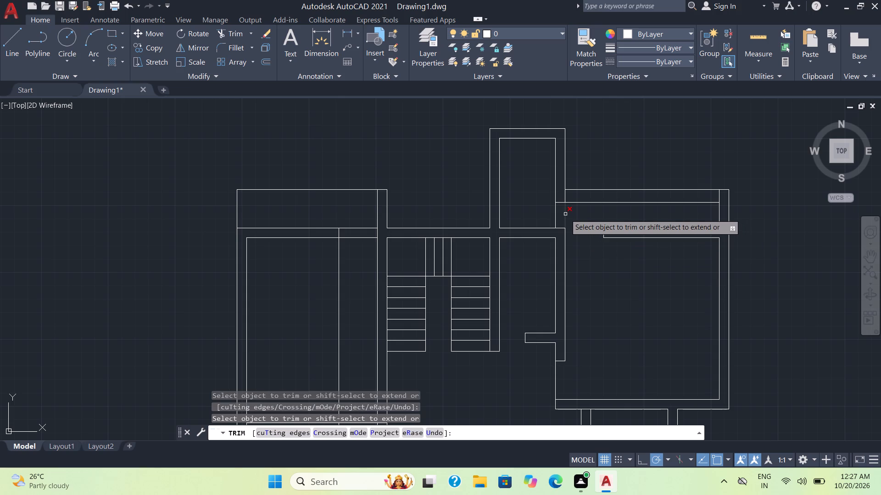
Trim the wall between the tall top room and the narrow strip below the offset line, and remove the leftover line in the strip.
{"action": "left_click", "coordinate": [564, 214]}
{"action": "left_click", "coordinate": [556, 217]}
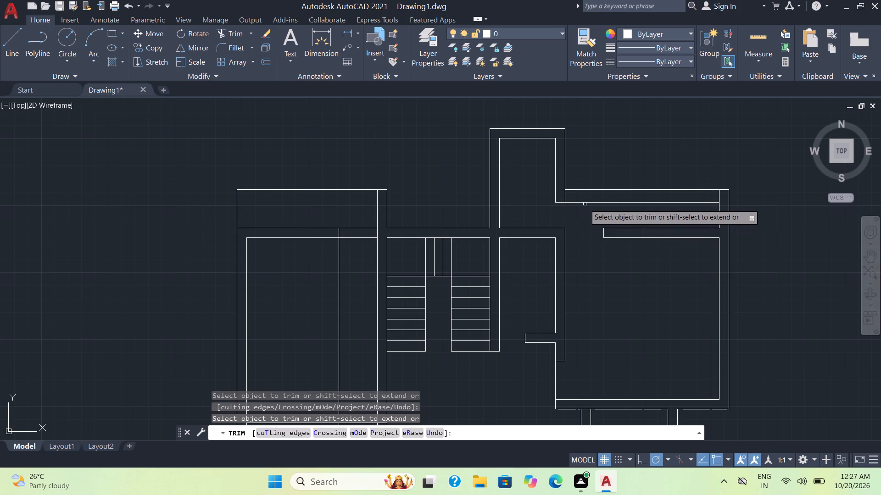
{"action": "left_click", "coordinate": [585, 204]}
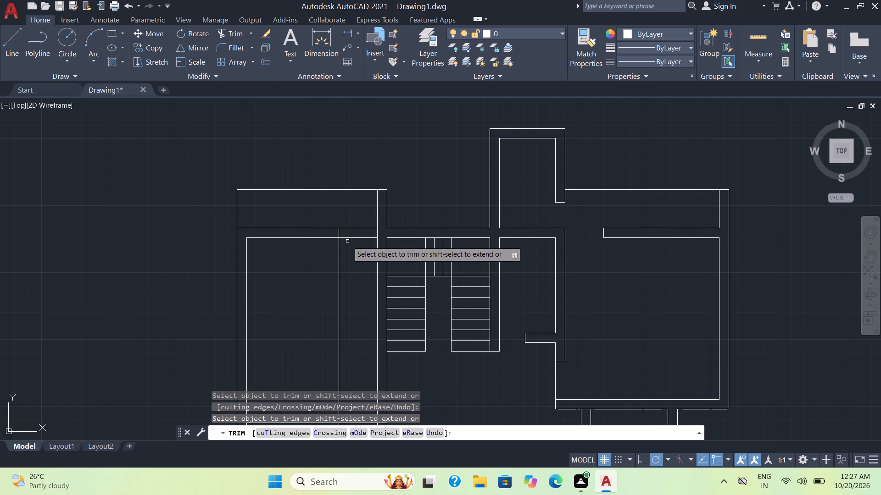
Trim the upper-left room's top wall between the offset line and the east wall, and clear the vertical offset line inside the room.
{"action": "left_click_drag", "start_coordinate": [349, 243], "coordinate": [351, 221]}
{"action": "left_click_drag", "start_coordinate": [351, 264], "coordinate": [317, 269]}
{"action": "scroll", "coordinate": [318, 268], "scroll_direction": "down", "scroll_amount": 1}
{"action": "middle_click_drag", "start_coordinate": [412, 374], "coordinate": [438, 248]}
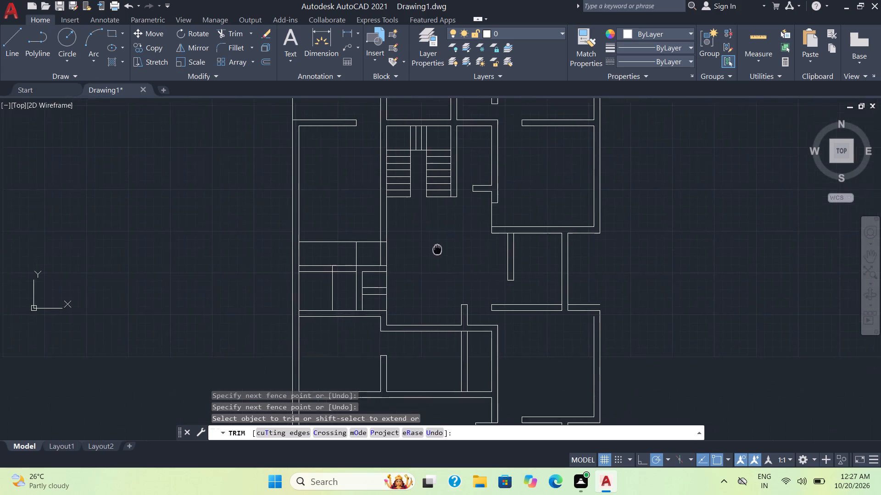
Trim the upper-left room's east wall between the offset line and the small room's top wall, and clear the leftover guide lines.
{"action": "middle_click_drag", "start_coordinate": [438, 248], "coordinate": [460, 211]}
{"action": "scroll", "coordinate": [458, 205], "scroll_direction": "up", "scroll_amount": 1}
{"action": "left_click", "coordinate": [379, 219]}
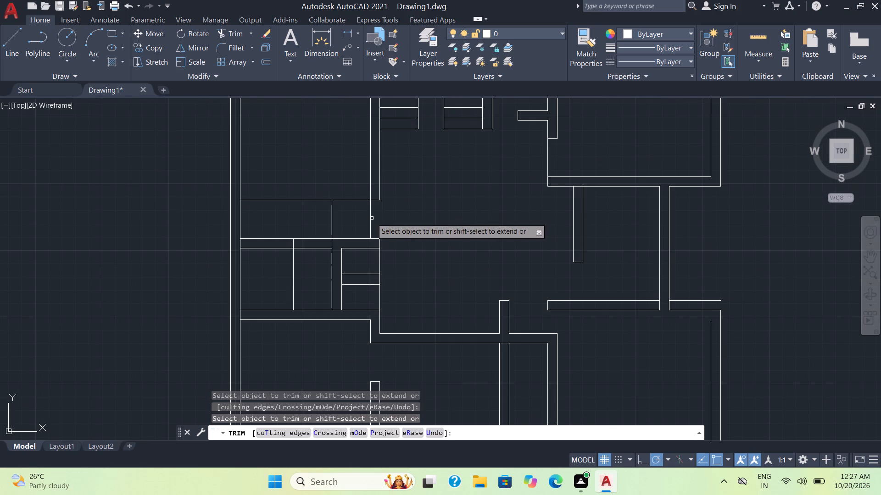
{"action": "left_click", "coordinate": [372, 218]}
{"action": "left_click", "coordinate": [347, 200]}
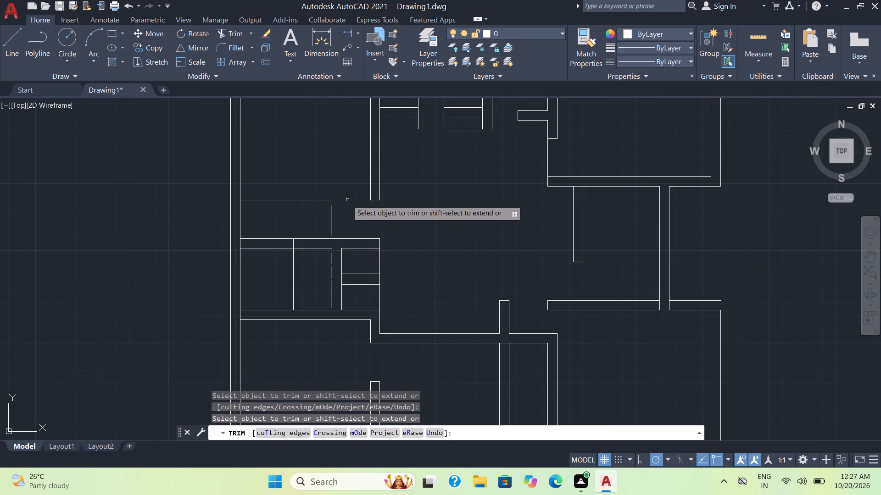
{"action": "left_click", "coordinate": [326, 201]}
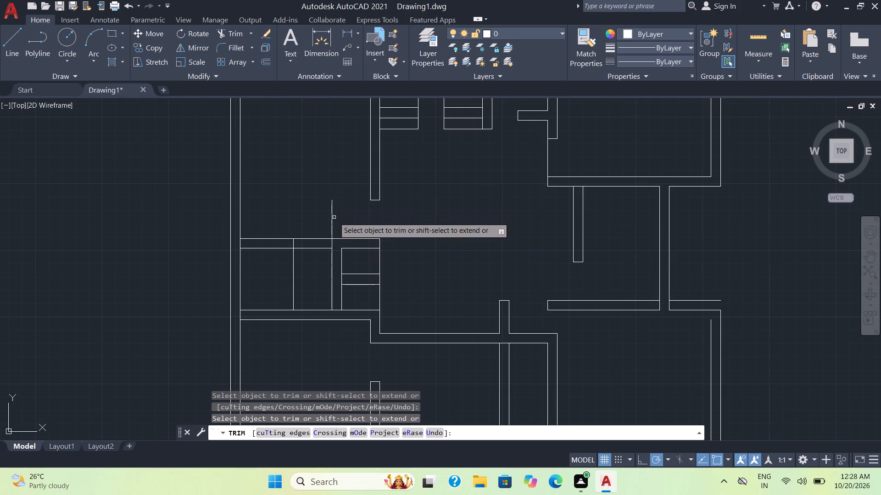
{"action": "left_click", "coordinate": [332, 218]}
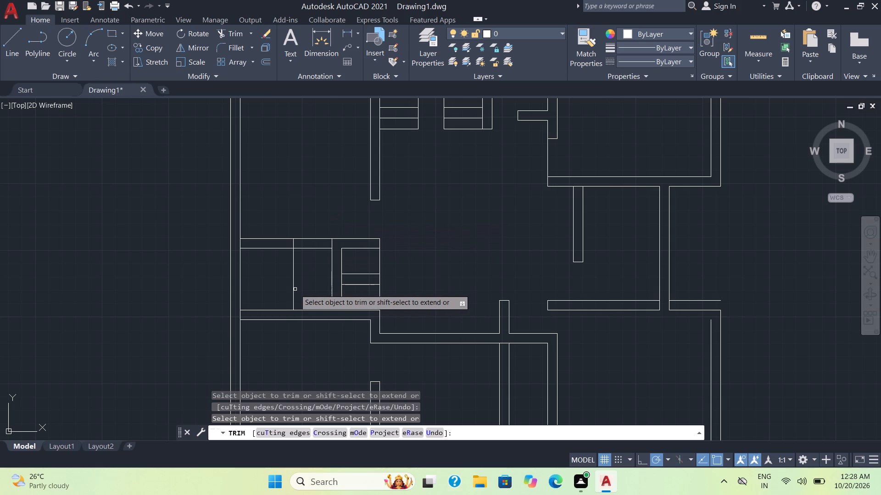
Trim the small room's top wall between the vertical offset line and the inner wall, and clear the offset line.
{"action": "left_click_drag", "start_coordinate": [291, 290], "coordinate": [312, 230]}
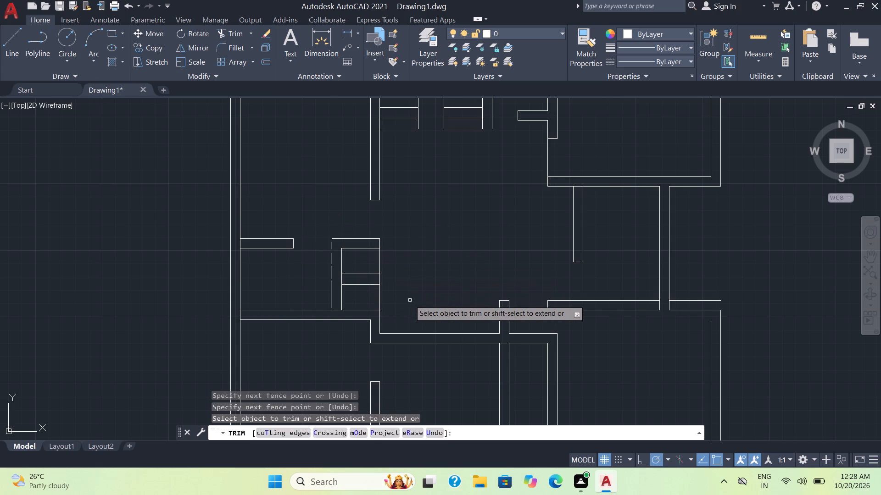
Trim the remaining wall line across the opening at the south end of the upper-right room's west wall.
{"action": "middle_click_drag", "start_coordinate": [410, 300], "coordinate": [425, 267]}
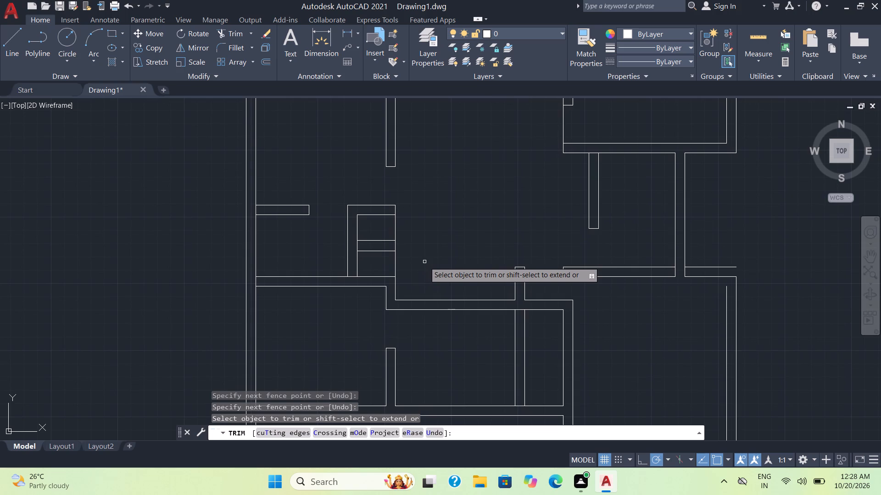
{"action": "middle_click", "coordinate": [424, 260]}
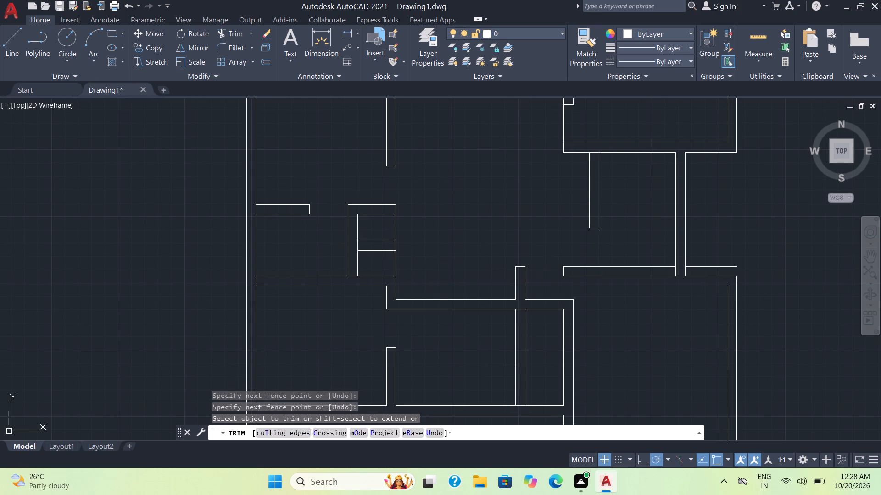
{"action": "scroll", "coordinate": [425, 249], "scroll_direction": "down", "scroll_amount": 2}
{"action": "scroll", "coordinate": [425, 248], "scroll_direction": "up", "scroll_amount": 1}
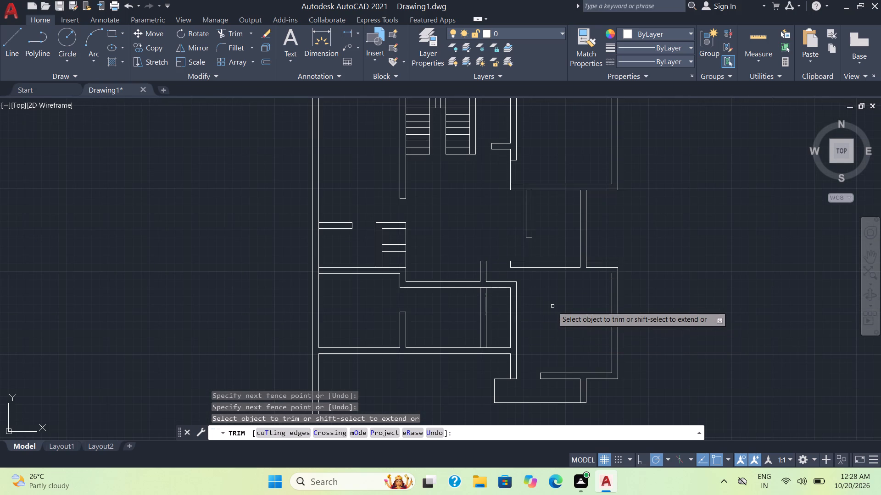
{"action": "left_click", "coordinate": [510, 170]}
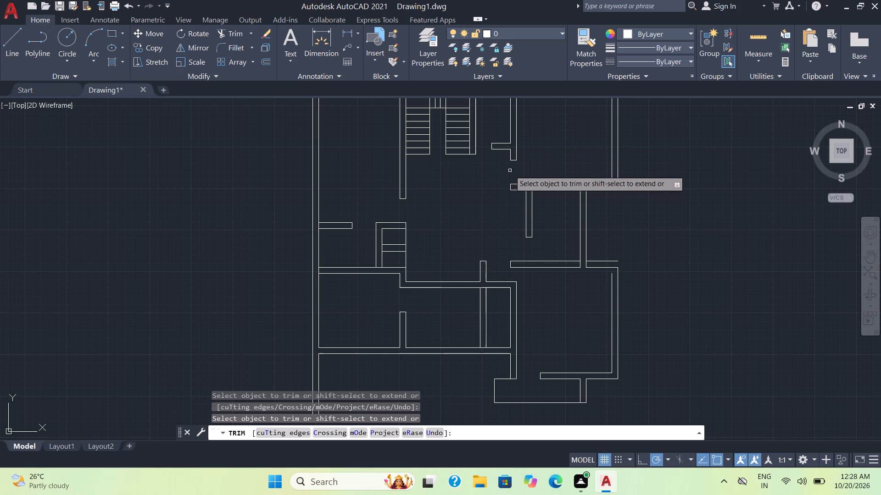
Extend the plan's bottom line to the outer west wall, then trim it and the overhanging wall lines to cap the wall end.
{"action": "scroll", "coordinate": [534, 164], "scroll_direction": "down", "scroll_amount": 2}
{"action": "middle_click_drag", "start_coordinate": [541, 157], "coordinate": [549, 223]}
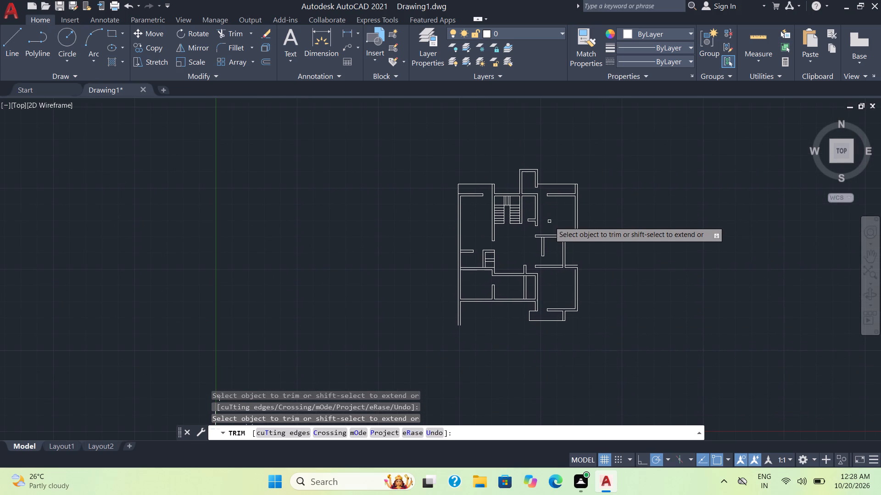
{"action": "scroll", "coordinate": [549, 220], "scroll_direction": "up", "scroll_amount": 2}
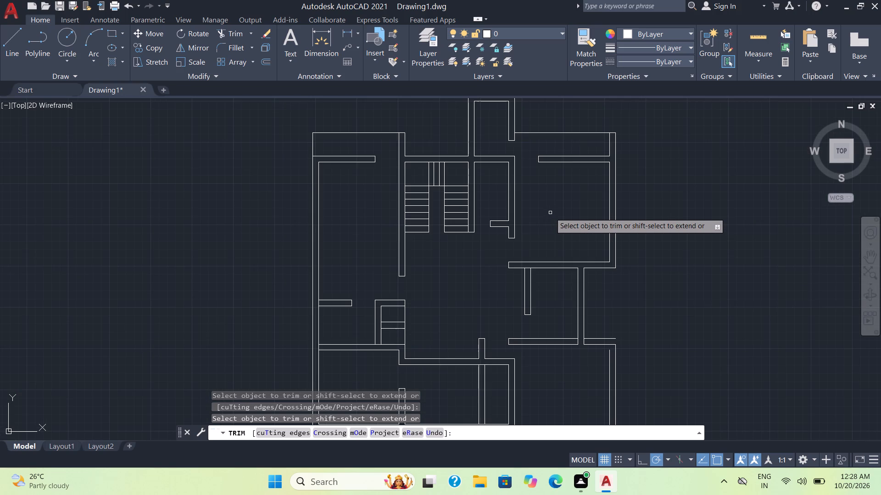
{"action": "scroll", "coordinate": [550, 211], "scroll_direction": "down", "scroll_amount": 1}
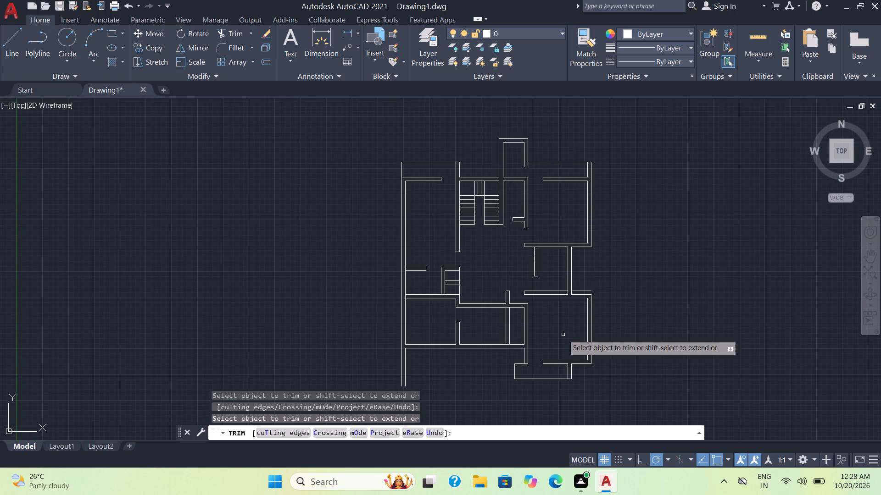
{"action": "middle_click_drag", "start_coordinate": [563, 334], "coordinate": [579, 222]}
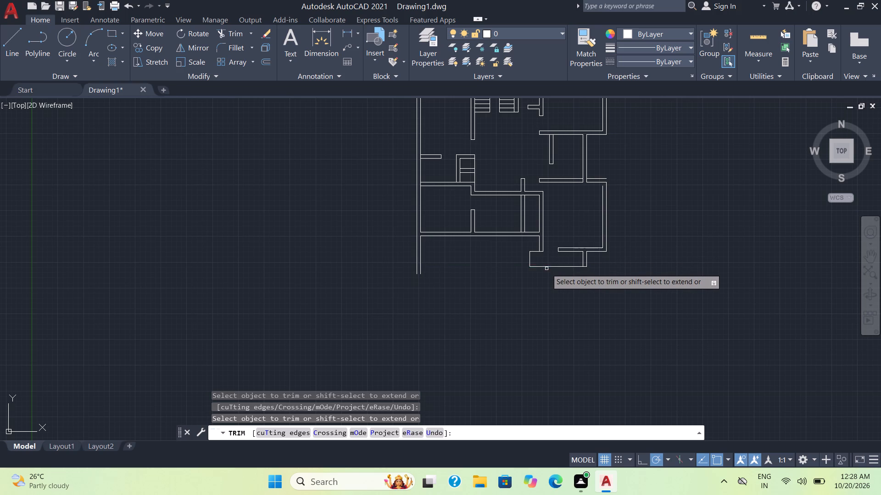
{"action": "left_click", "coordinate": [546, 268], "text": "shift"}
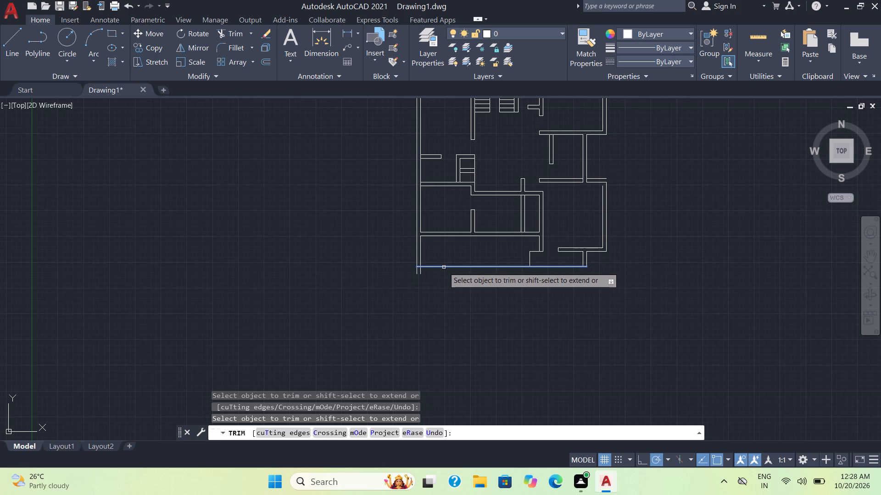
{"action": "left_click", "coordinate": [444, 267], "text": "shift"}
{"action": "left_click", "coordinate": [449, 267]}
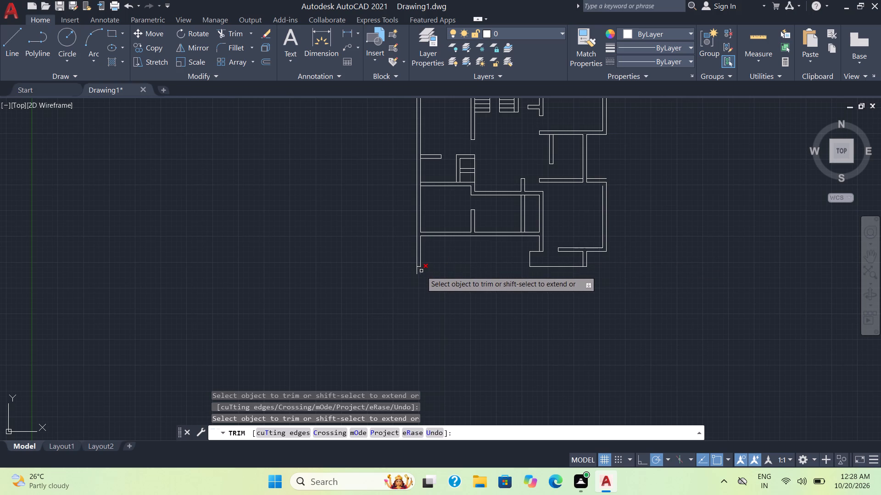
{"action": "left_click", "coordinate": [421, 271]}
{"action": "left_click", "coordinate": [417, 272]}
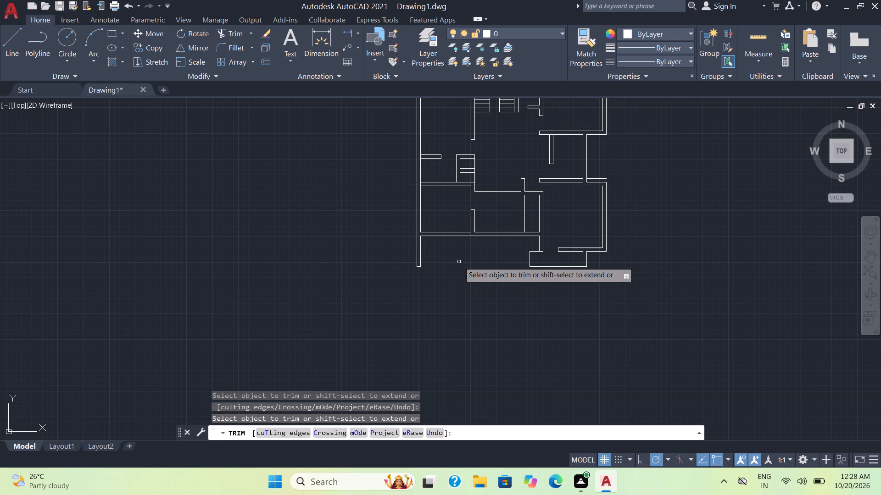
Measure the clear width and height of the narrow strip room at the east end of the lower-left rooms.
{"action": "scroll", "coordinate": [459, 262], "scroll_direction": "down", "scroll_amount": 1}
{"action": "middle_click_drag", "start_coordinate": [459, 262], "coordinate": [398, 300]}
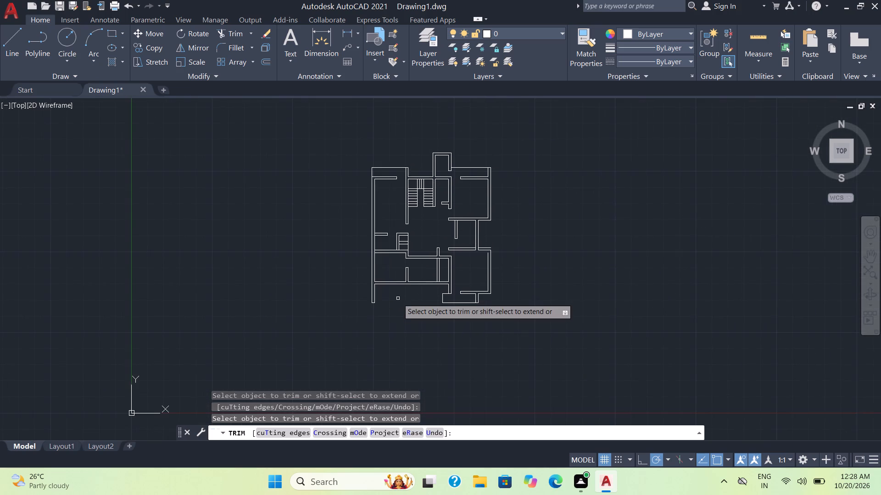
{"action": "scroll", "coordinate": [398, 295], "scroll_direction": "up", "scroll_amount": 1}
{"action": "middle_click_drag", "start_coordinate": [623, 260], "coordinate": [623, 263]}
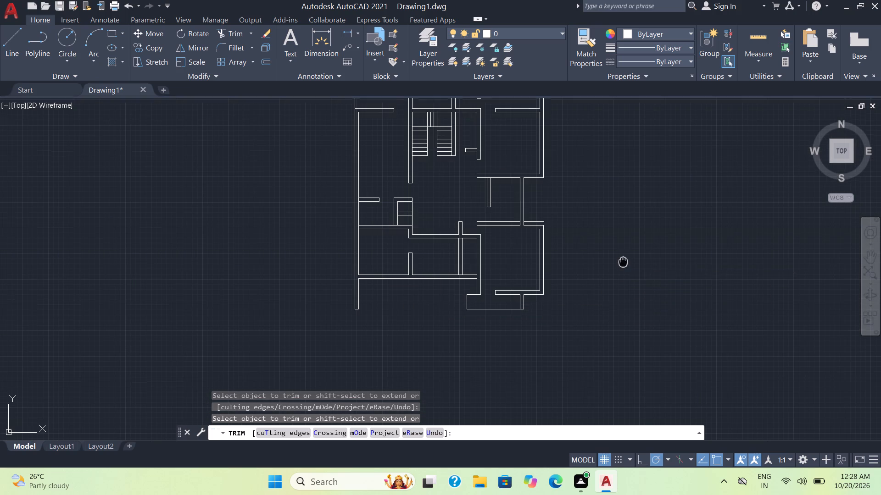
{"action": "middle_click_drag", "start_coordinate": [623, 263], "coordinate": [587, 307]}
{"action": "scroll", "coordinate": [584, 302], "scroll_direction": "up", "scroll_amount": 1}
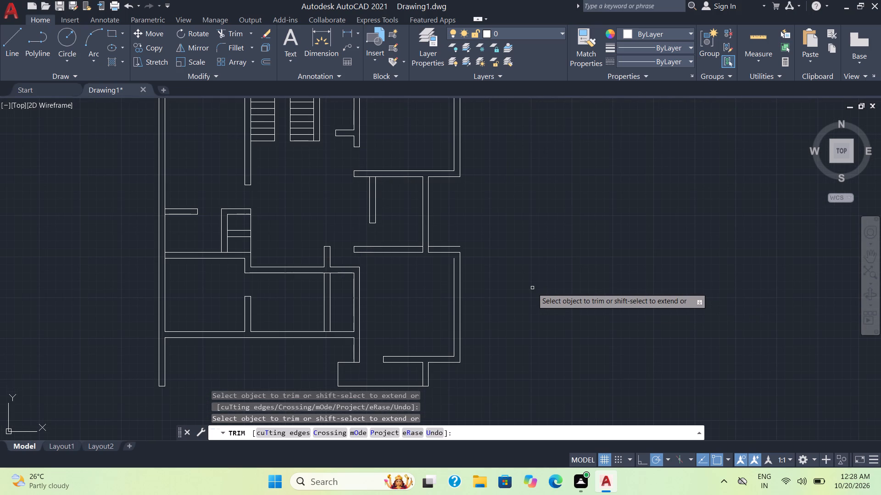
{"action": "middle_click_drag", "start_coordinate": [532, 288], "coordinate": [577, 258]}
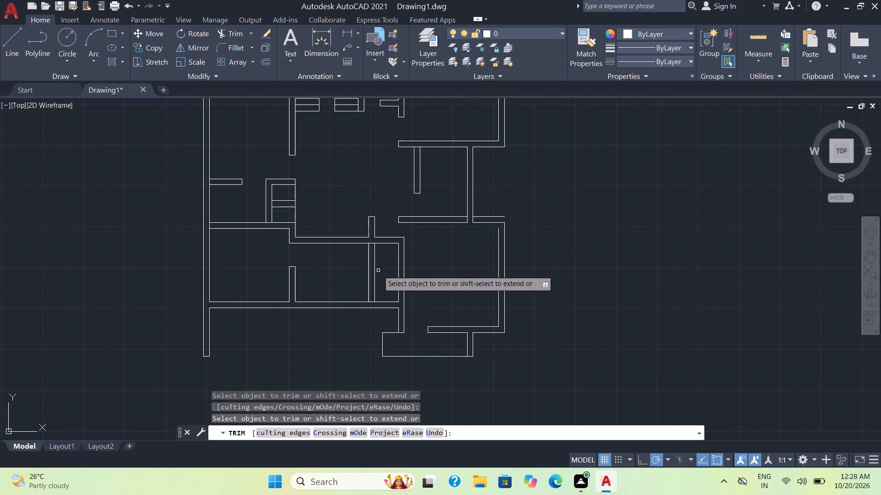
{"action": "scroll", "coordinate": [379, 265], "scroll_direction": "up", "scroll_amount": 1}
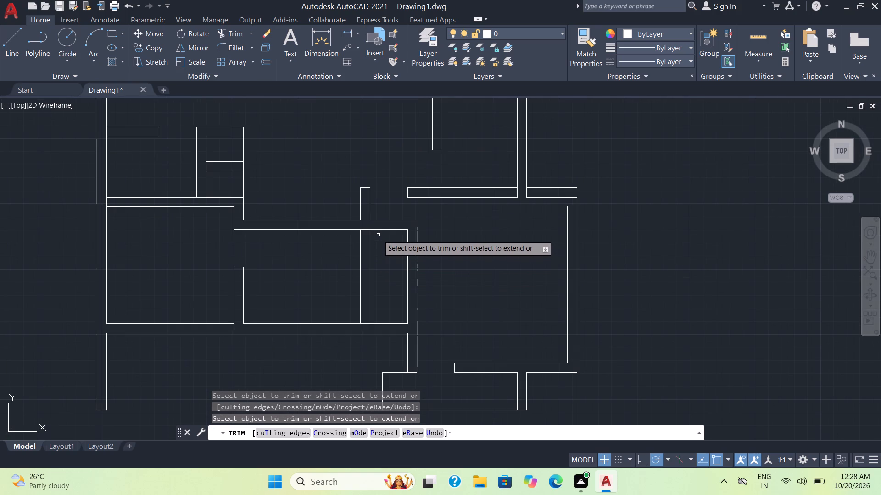
{"action": "key", "text": "Escape"}
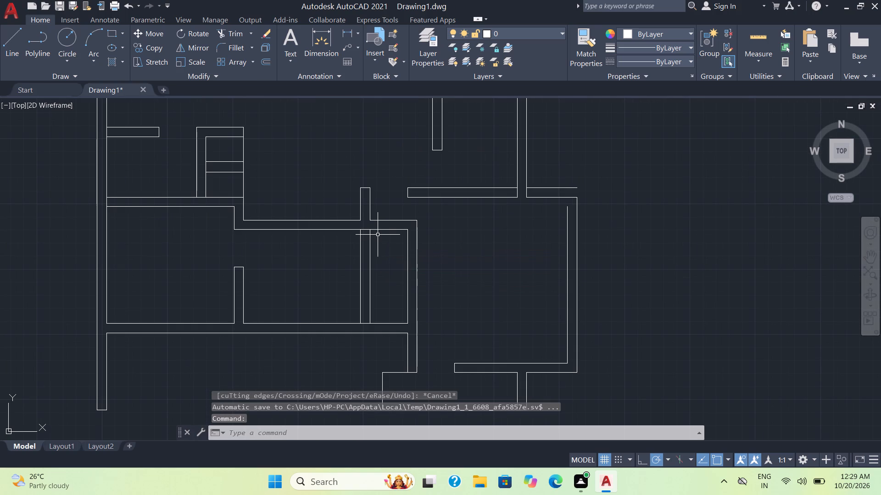
{"action": "left_click", "coordinate": [756, 34]}
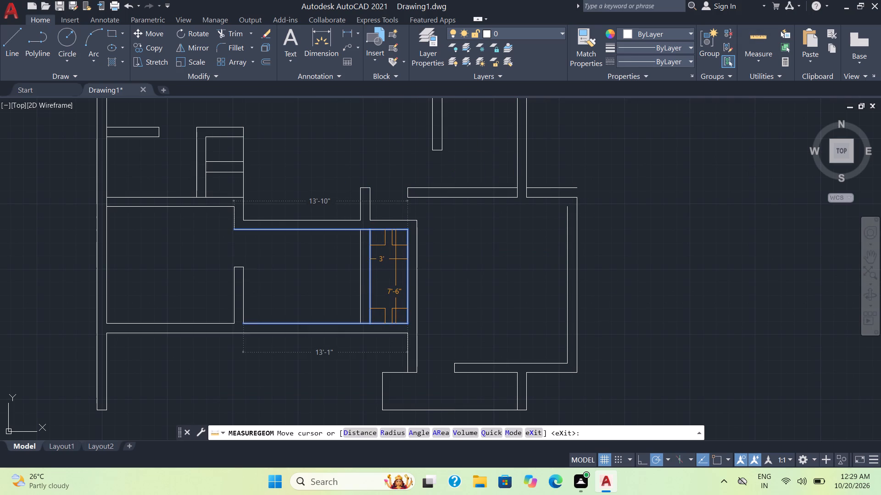
{"action": "key", "text": "BackSpace"}
{"action": "key", "text": "Escape"}
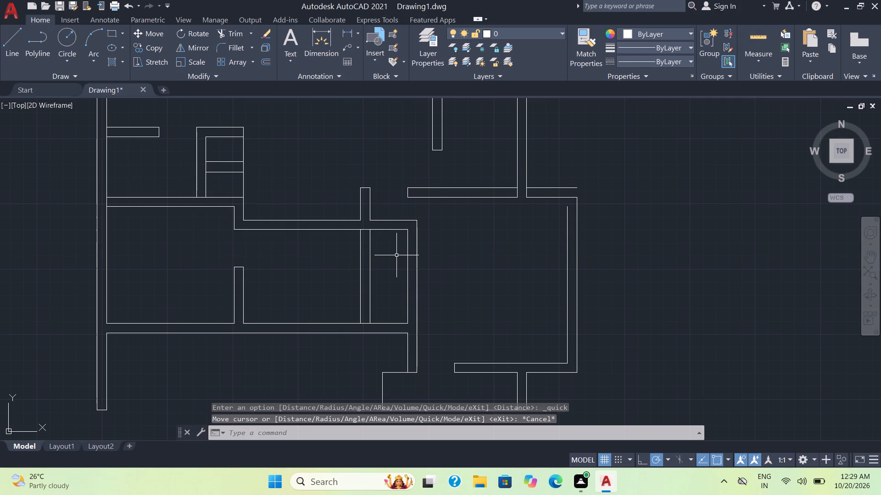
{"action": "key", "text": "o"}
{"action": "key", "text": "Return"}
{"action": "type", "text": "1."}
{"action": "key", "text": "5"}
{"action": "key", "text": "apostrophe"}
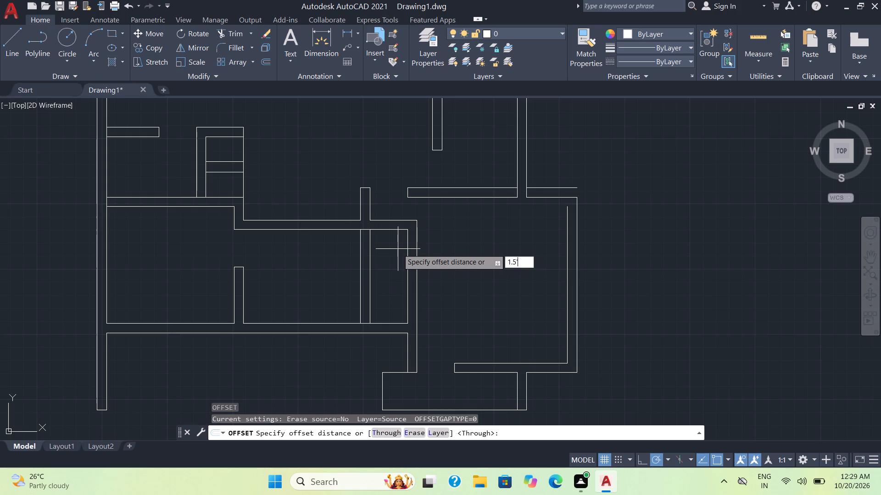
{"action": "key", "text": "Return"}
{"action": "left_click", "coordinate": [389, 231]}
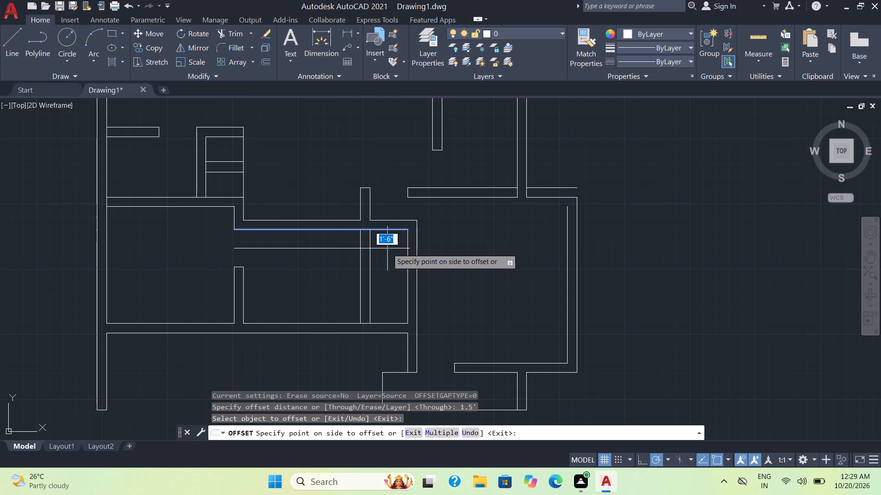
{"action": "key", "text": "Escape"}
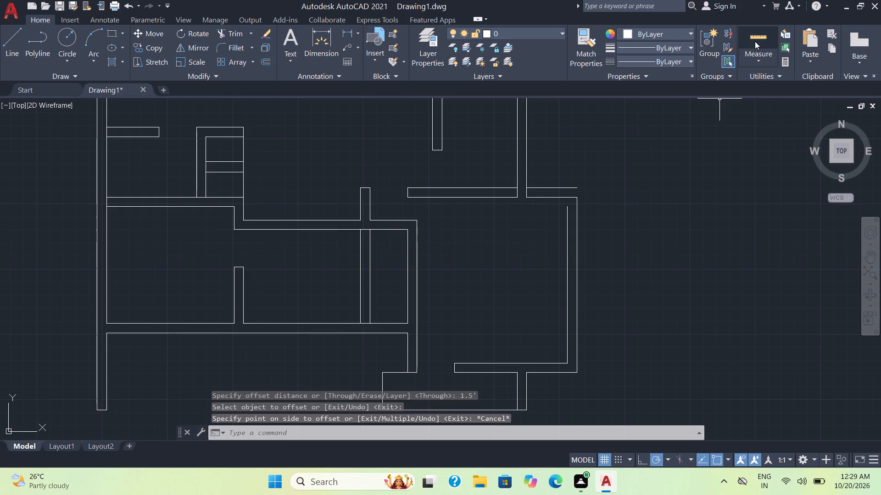
Measure the narrow strip room's dimensions again.
{"action": "left_click", "coordinate": [755, 41]}
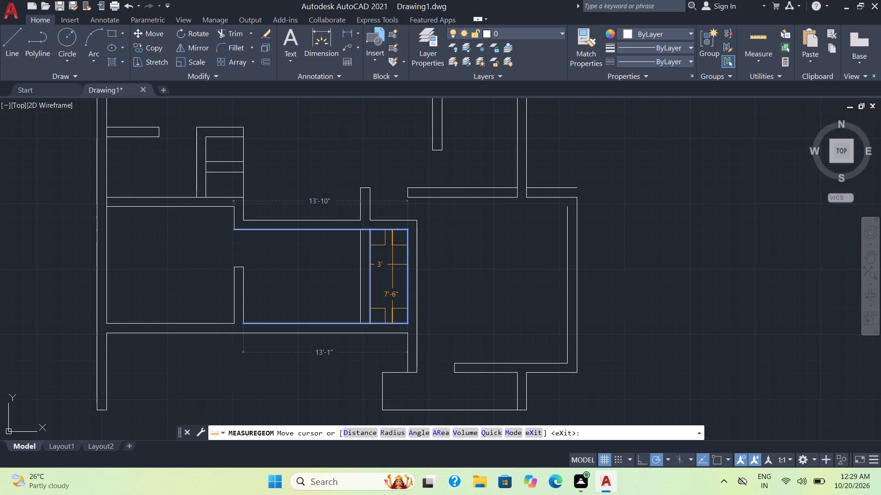
{"action": "key", "text": "Escape"}
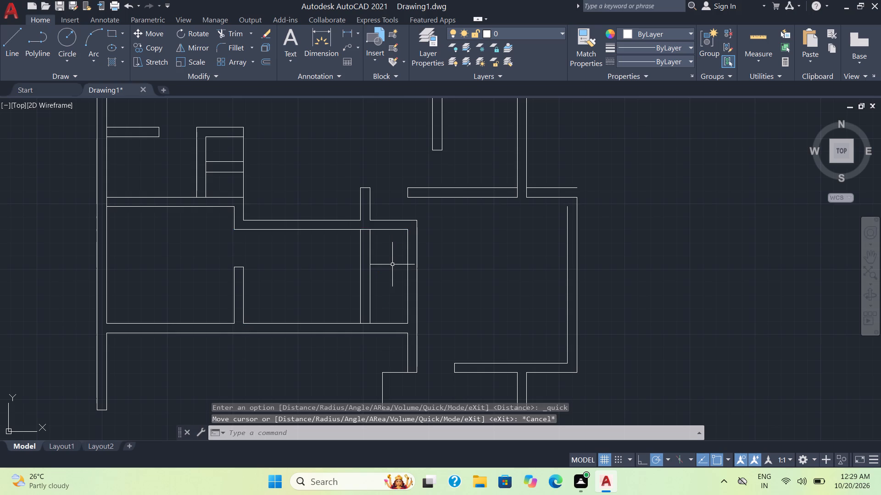
Offset the top wall line of the narrow strip room downward by 3.6.
{"action": "key", "text": "o"}
{"action": "key", "text": "Return"}
{"action": "key", "text": "3"}
{"action": "key", "text": "period"}
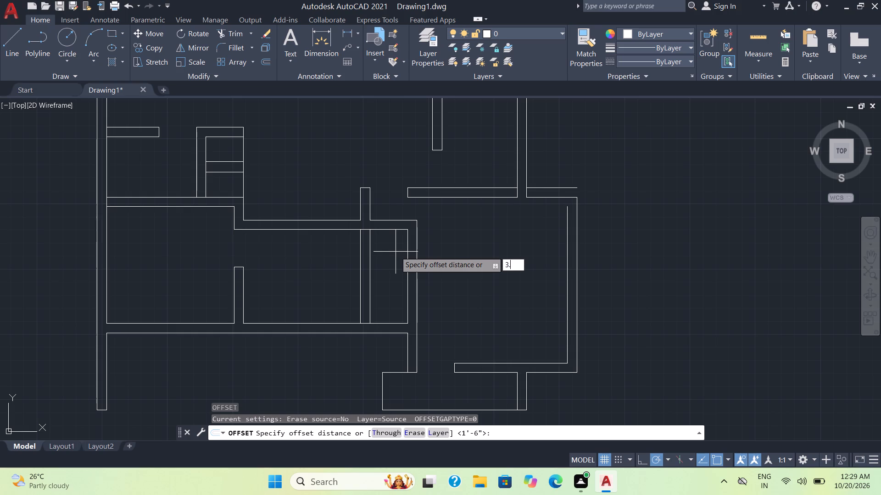
{"action": "key", "text": "6"}
{"action": "key", "text": "Return"}
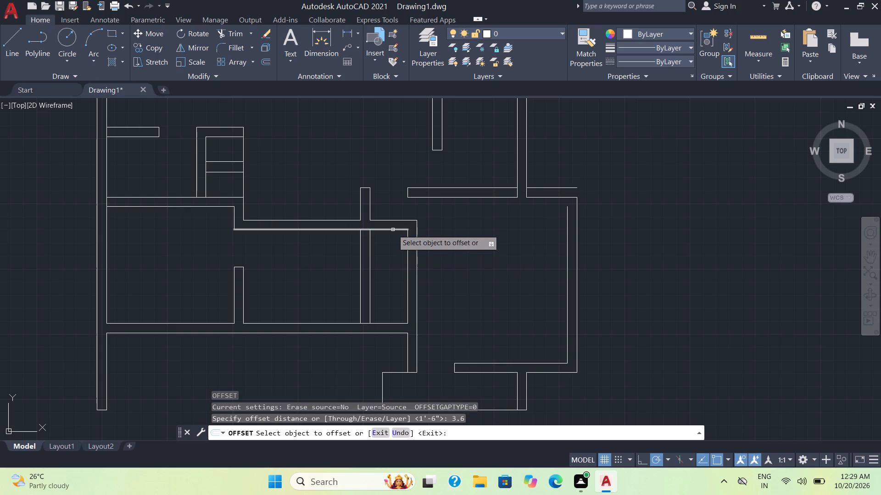
{"action": "left_click", "coordinate": [393, 230]}
{"action": "key", "text": "3"}
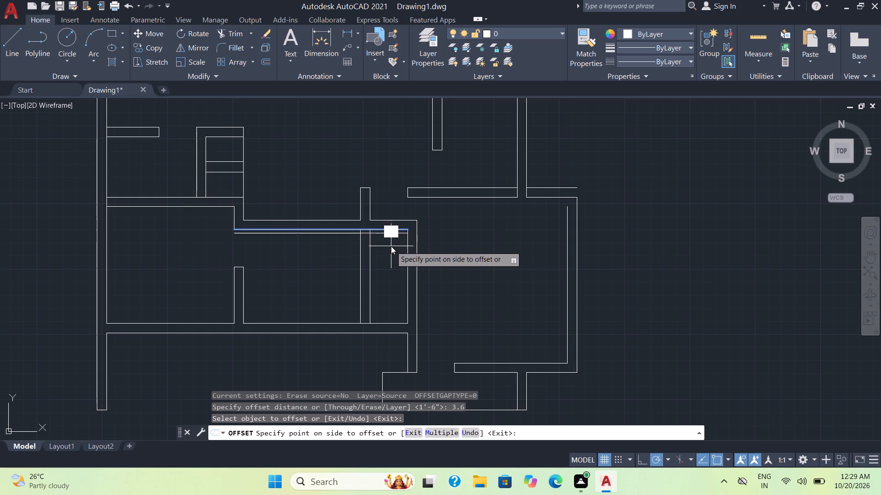
{"action": "key", "text": "period"}
{"action": "key", "text": "6"}
{"action": "key", "text": "Return"}
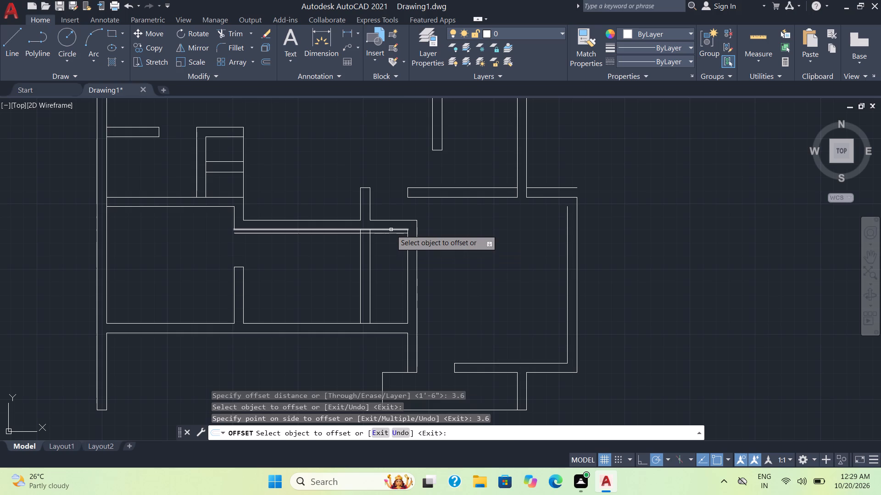
Offset the narrow strip room's top wall line downward and its bottom wall line upward, each by 3.6'.
{"action": "left_click", "coordinate": [391, 230]}
{"action": "key", "text": "3"}
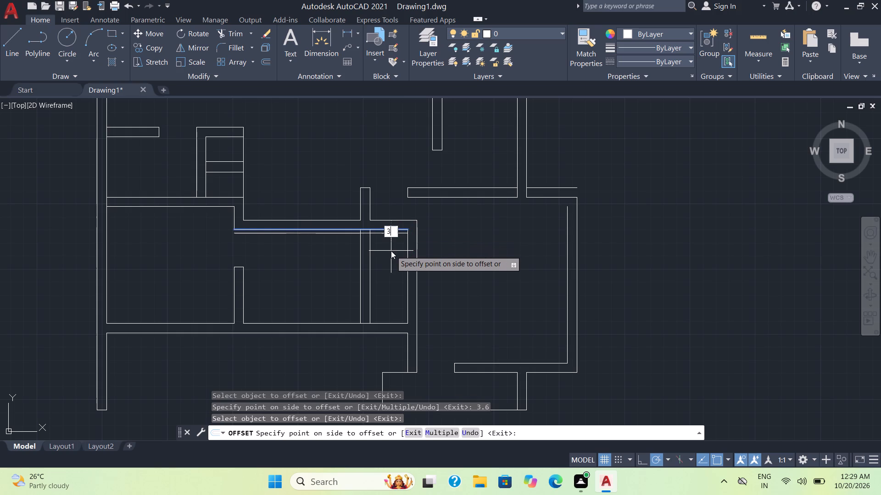
{"action": "key", "text": "period"}
{"action": "key", "text": "6"}
{"action": "key", "text": "apostrophe"}
{"action": "key", "text": "Return"}
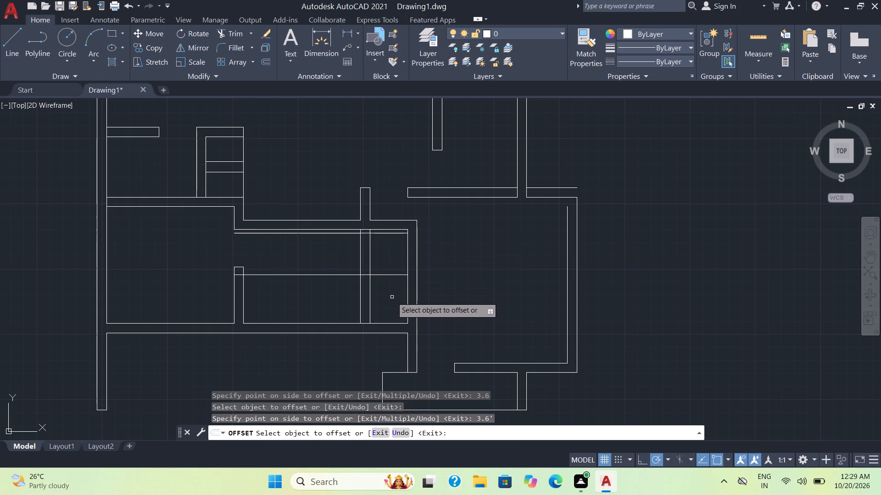
{"action": "left_click", "coordinate": [392, 324]}
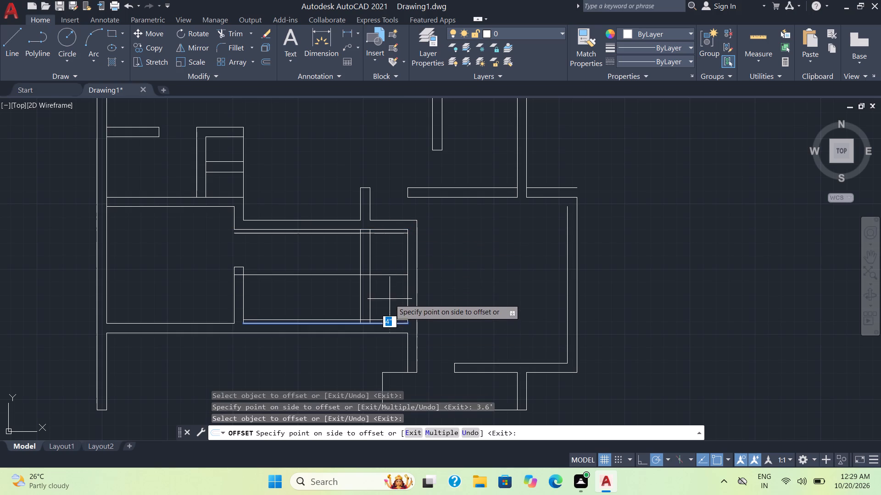
{"action": "key", "text": "3"}
{"action": "key", "text": "period"}
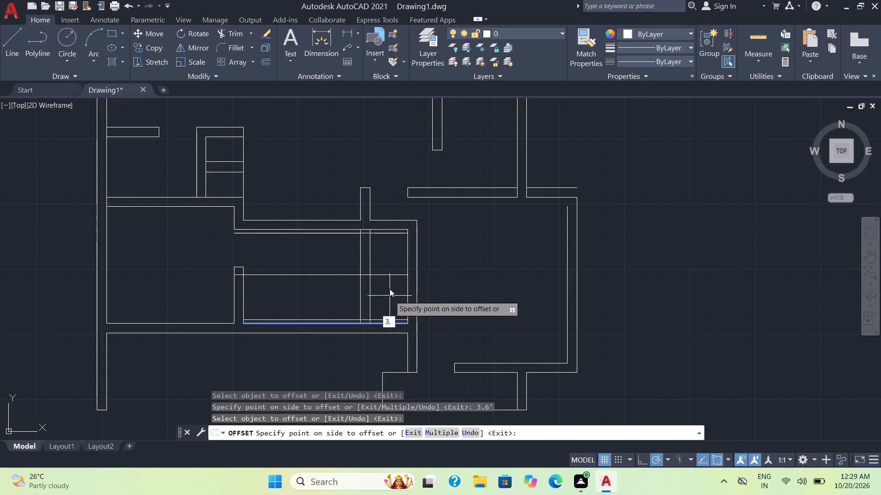
{"action": "key", "text": "6"}
{"action": "key", "text": "apostrophe"}
{"action": "key", "text": "Return"}
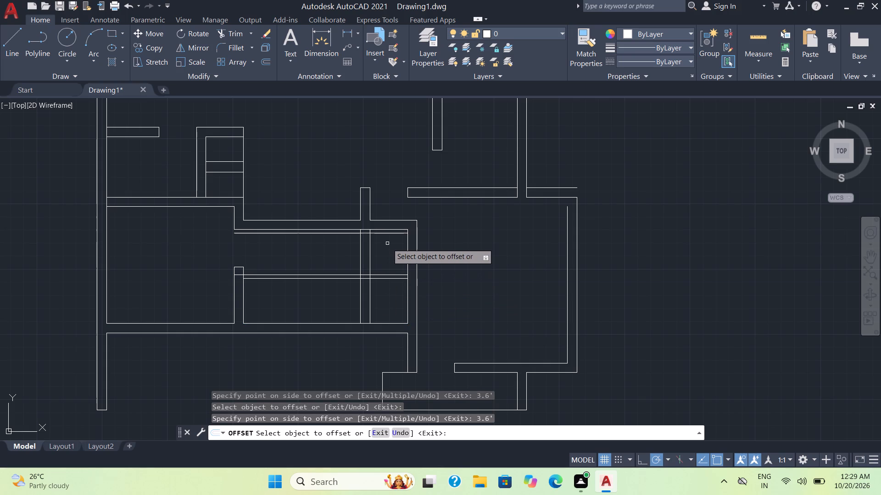
Offset the west line of the strip room's west partition eastward by the set distance of 3.6.
{"action": "left_click", "coordinate": [361, 270]}
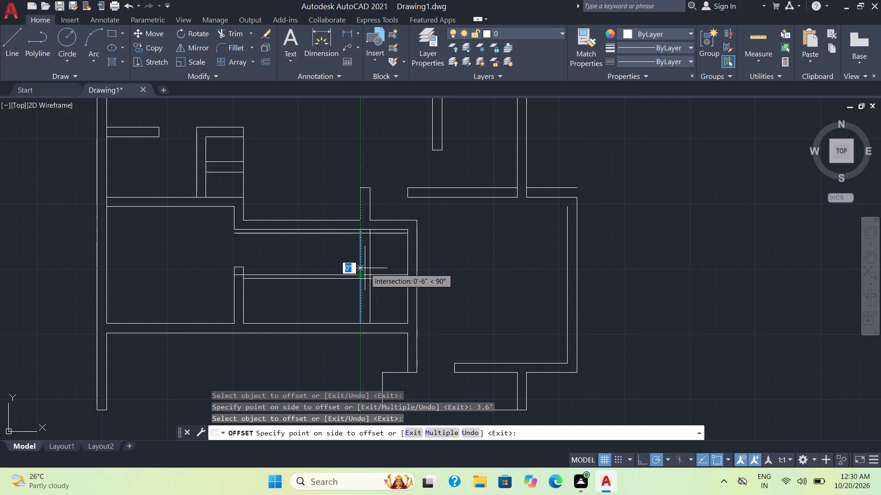
{"action": "left_click", "coordinate": [368, 269]}
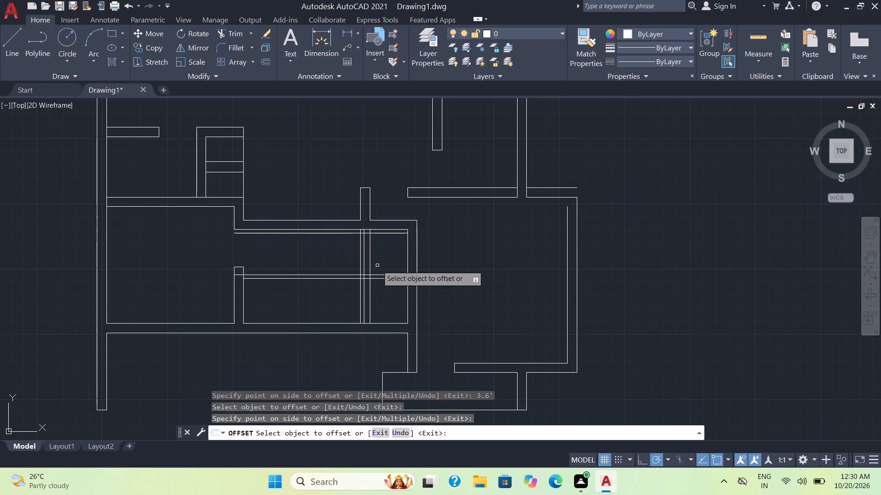
{"action": "key", "text": "Escape"}
Trim away the partition's old east line and the parts of the offset lines running outside the partition.
{"action": "type", "text": "tr"}
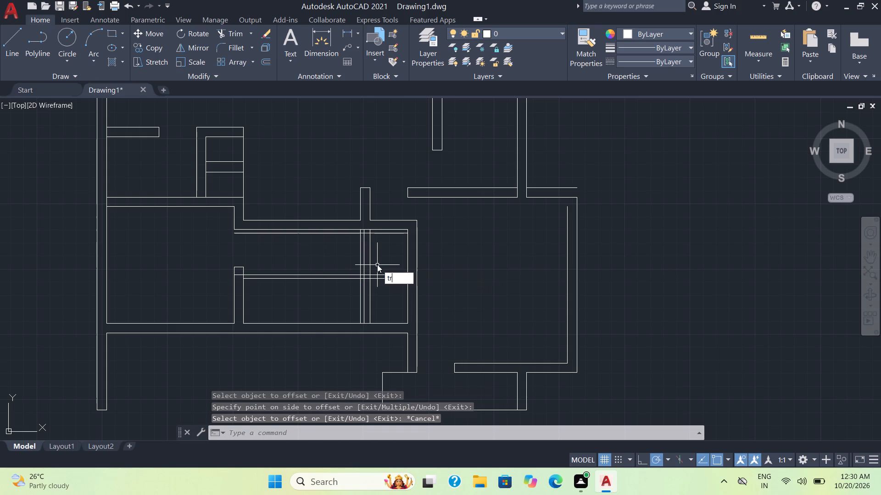
{"action": "key", "text": "Return"}
{"action": "left_click", "coordinate": [384, 234]}
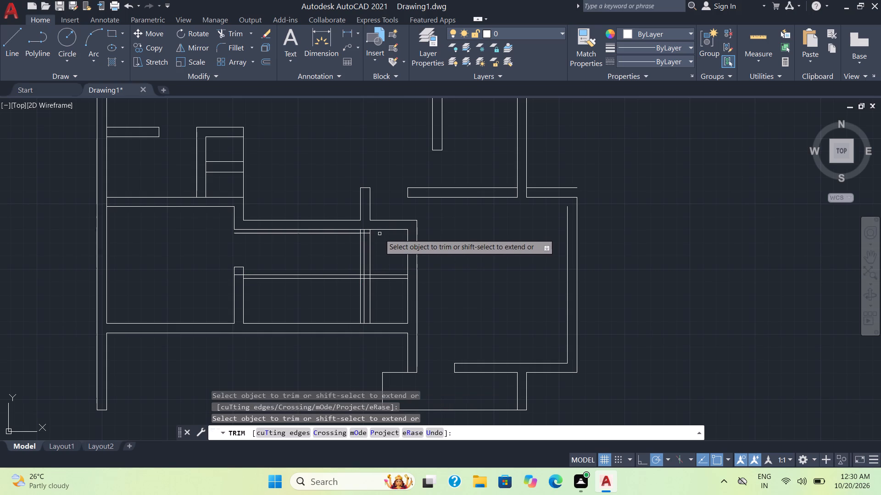
{"action": "left_click", "coordinate": [370, 236]}
{"action": "left_click", "coordinate": [368, 234]}
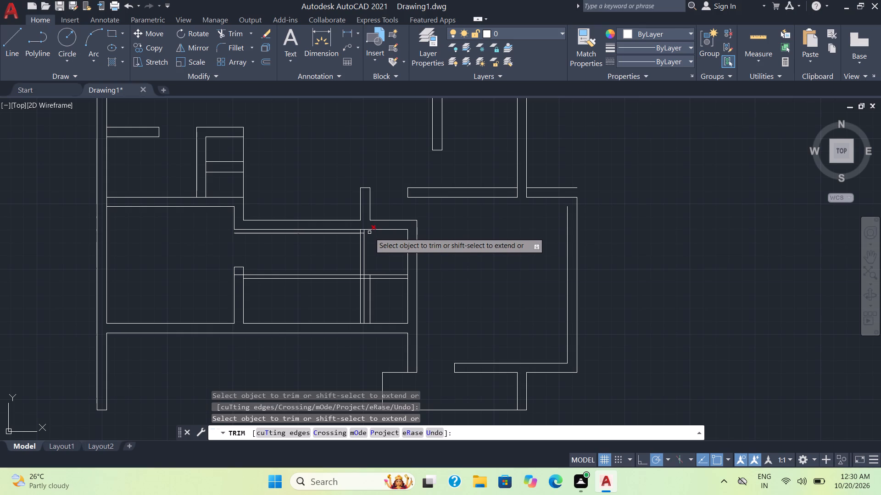
{"action": "left_click", "coordinate": [369, 232]}
{"action": "left_click", "coordinate": [355, 234]}
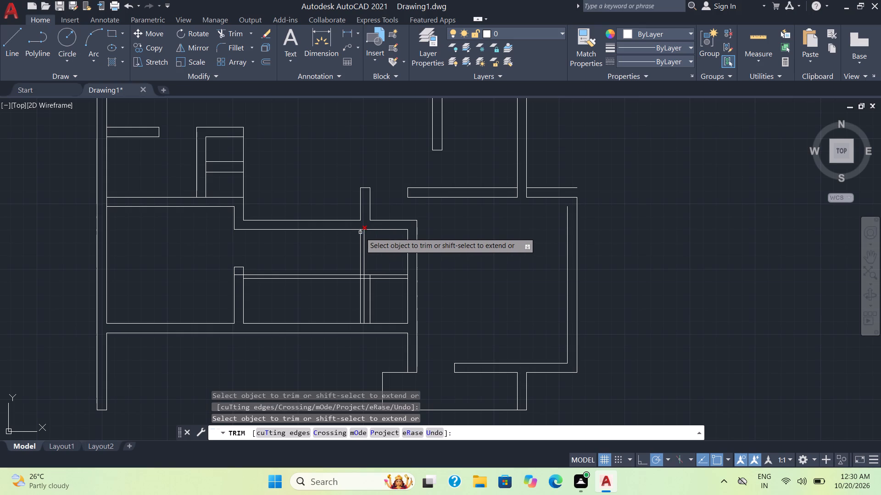
{"action": "left_click", "coordinate": [345, 275]}
{"action": "left_click", "coordinate": [345, 282]}
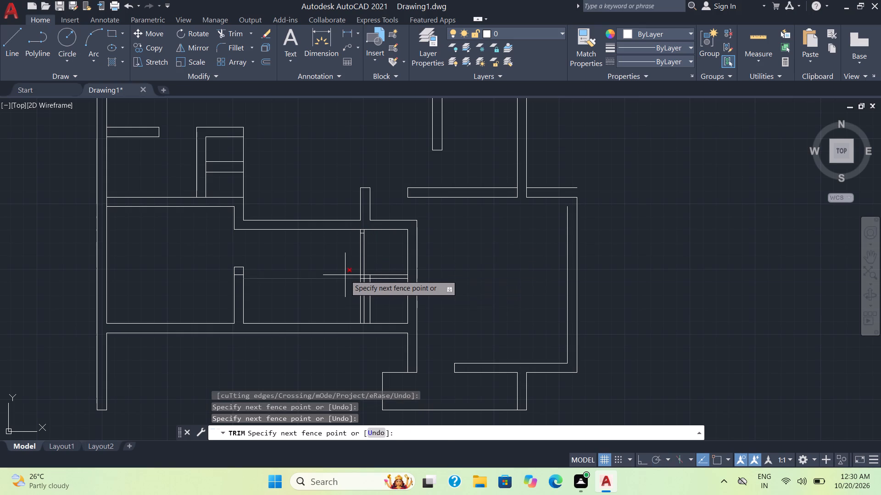
{"action": "left_click", "coordinate": [345, 275]}
{"action": "left_click", "coordinate": [371, 301]}
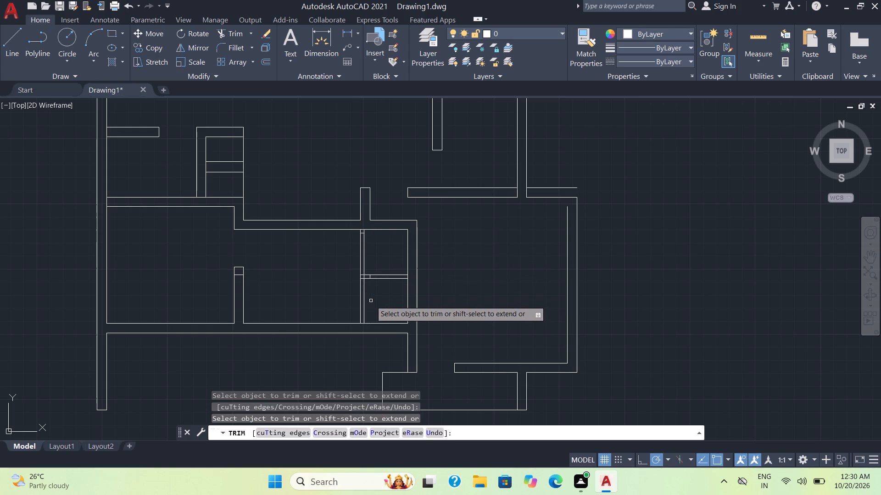
Trim the overlapping segments where the cross partition meets the strip room's west partition.
{"action": "scroll", "coordinate": [370, 293], "scroll_direction": "up", "scroll_amount": 2}
{"action": "left_click", "coordinate": [362, 252]}
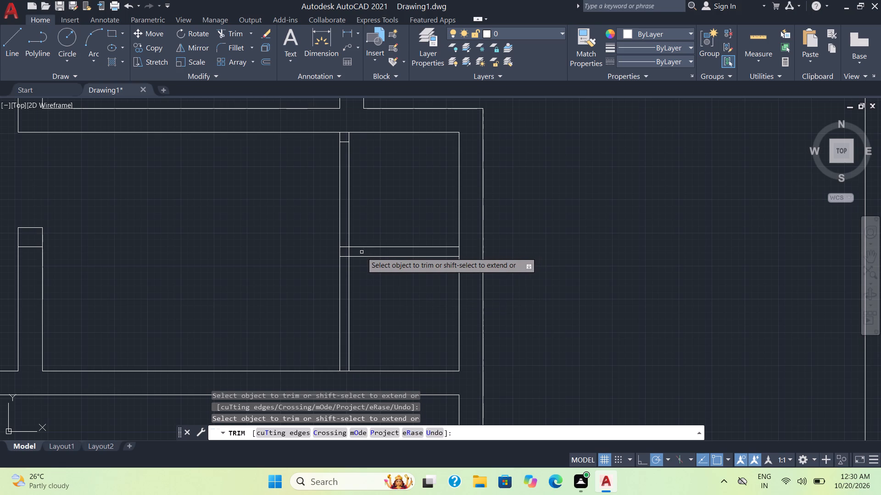
{"action": "left_click", "coordinate": [349, 252]}
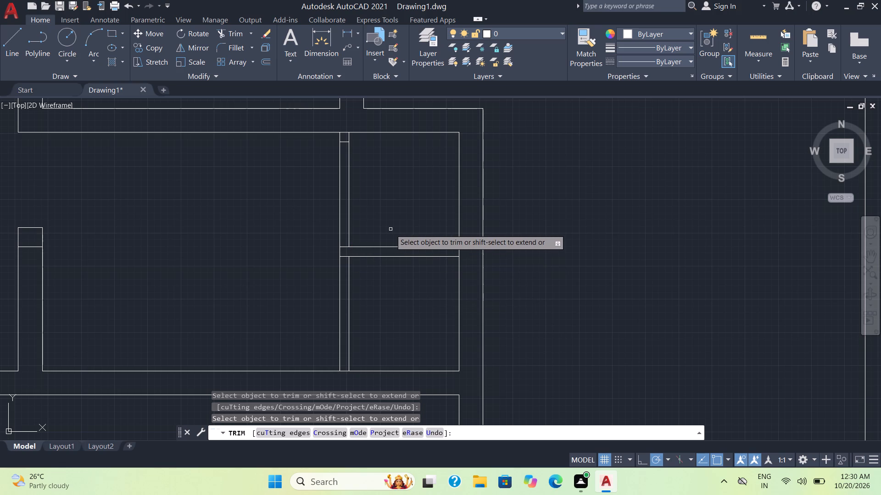
{"action": "left_click", "coordinate": [346, 246]}
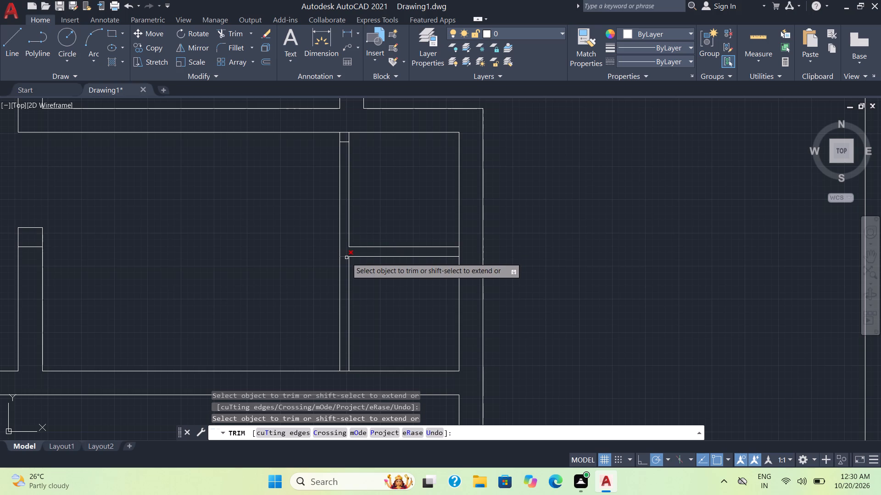
{"action": "left_click", "coordinate": [344, 258]}
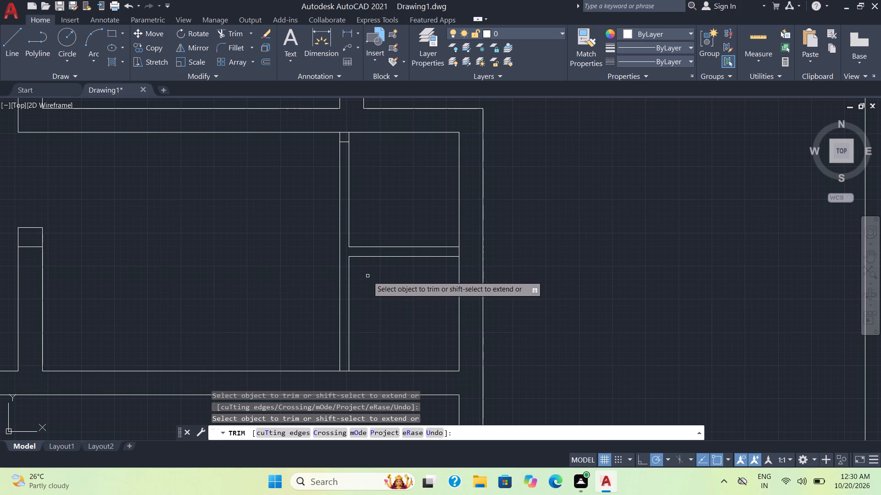
{"action": "key", "text": "Escape"}
Offset the strip room's bottom wall line upward by 3".
{"action": "key", "text": "o"}
{"action": "key", "text": "Return"}
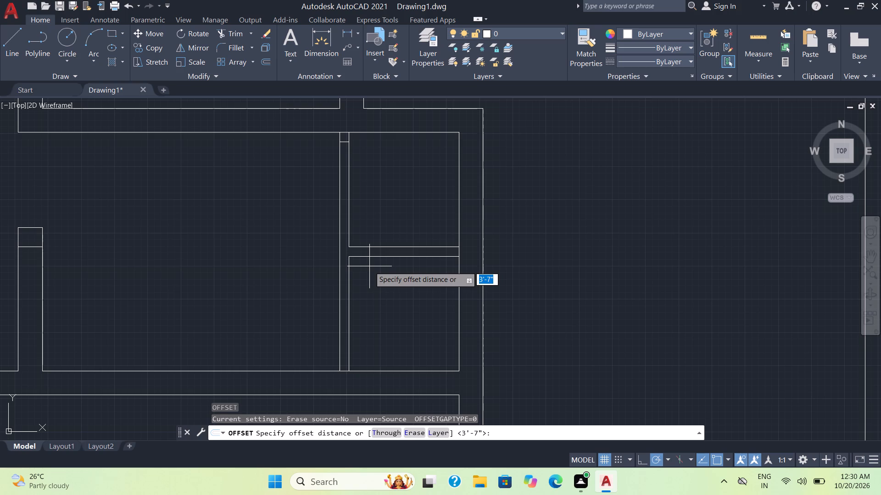
{"action": "key", "text": "3"}
{"action": "key", "text": "Return"}
{"action": "left_click", "coordinate": [358, 370]}
{"action": "left_click", "coordinate": [358, 362]}
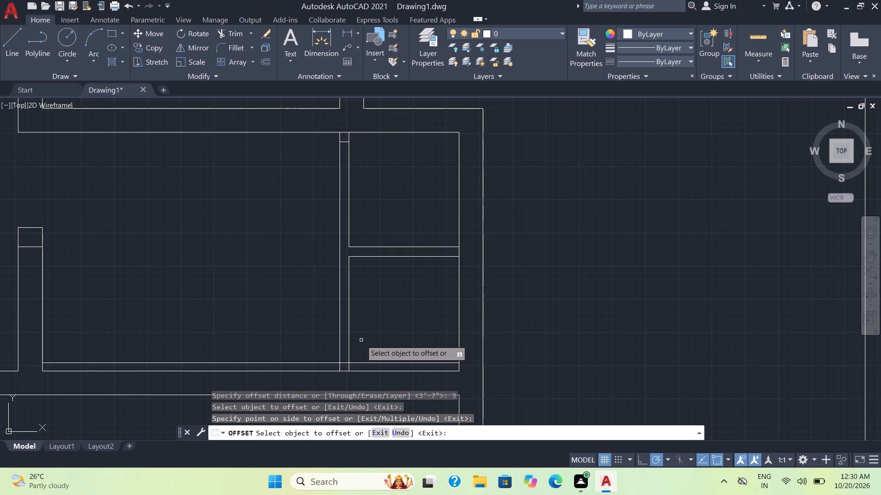
Offset the lower jamb line upward and the upper jamb line downward by 1' to mark the west partition's openings.
{"action": "left_click", "coordinate": [353, 363]}
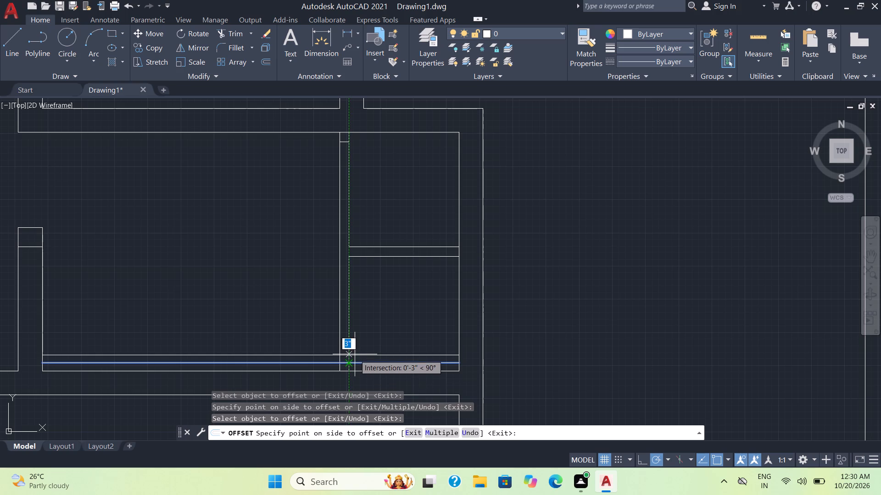
{"action": "key", "text": "1"}
{"action": "key", "text": "apostrophe"}
{"action": "key", "text": "Return"}
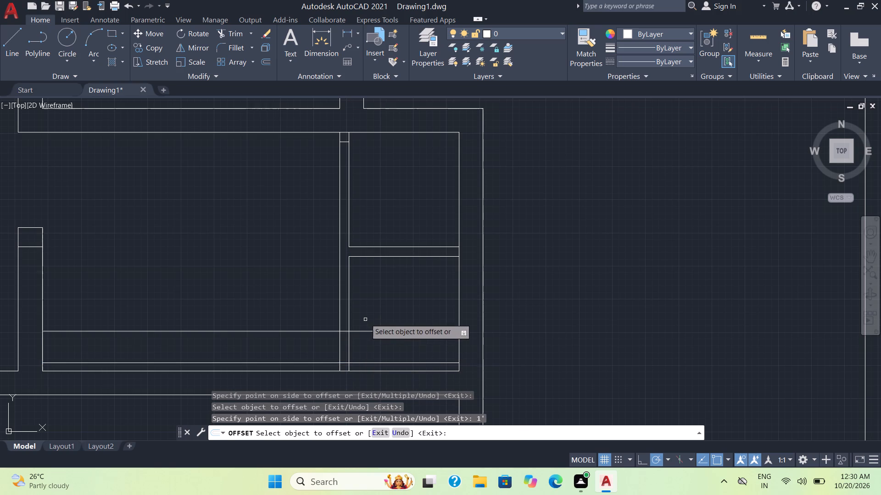
{"action": "left_click", "coordinate": [343, 143]}
{"action": "type", "text": "1'"}
{"action": "key", "text": "Return"}
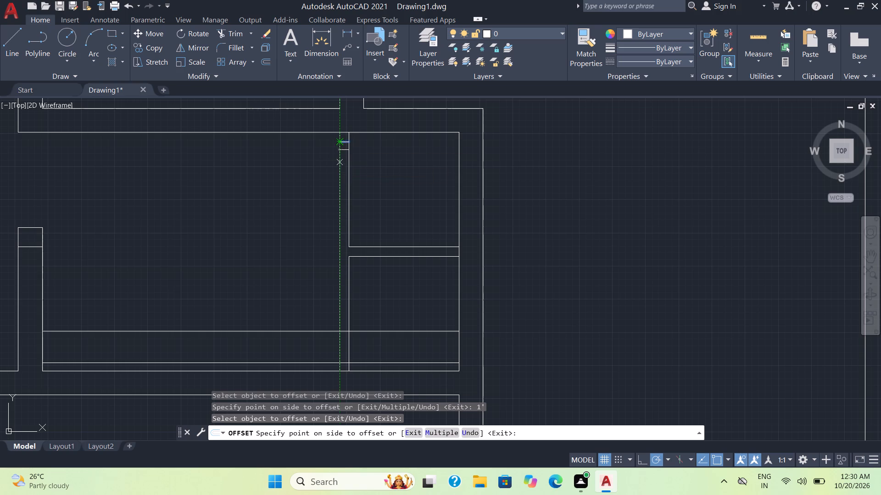
{"action": "key", "text": "Escape"}
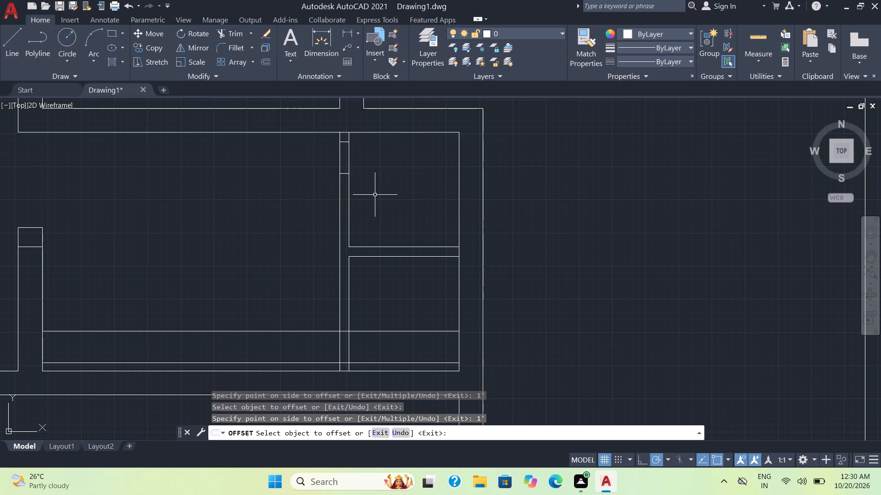
Trim the partition lines between the jambs to cut the upper and lower openings, and trim the excess jamb lines.
{"action": "key", "text": "t"}
{"action": "key", "text": "r"}
{"action": "key", "text": "Return"}
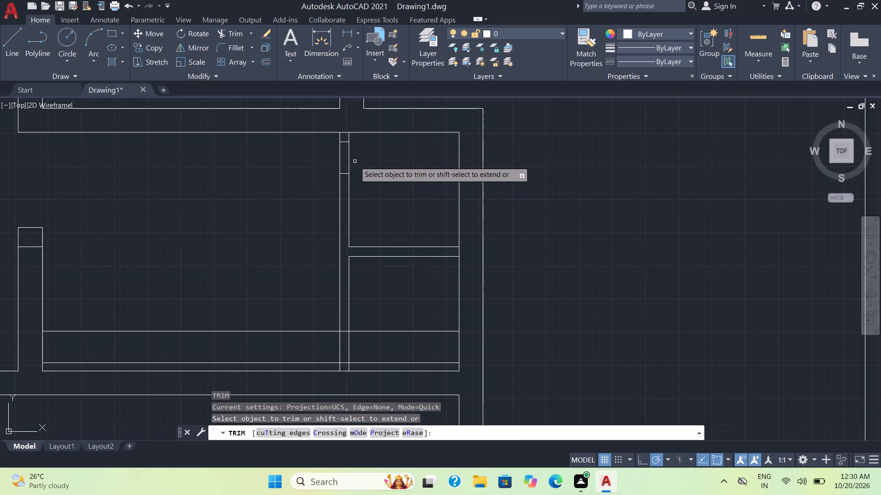
{"action": "left_click", "coordinate": [355, 161]}
{"action": "left_click", "coordinate": [334, 164]}
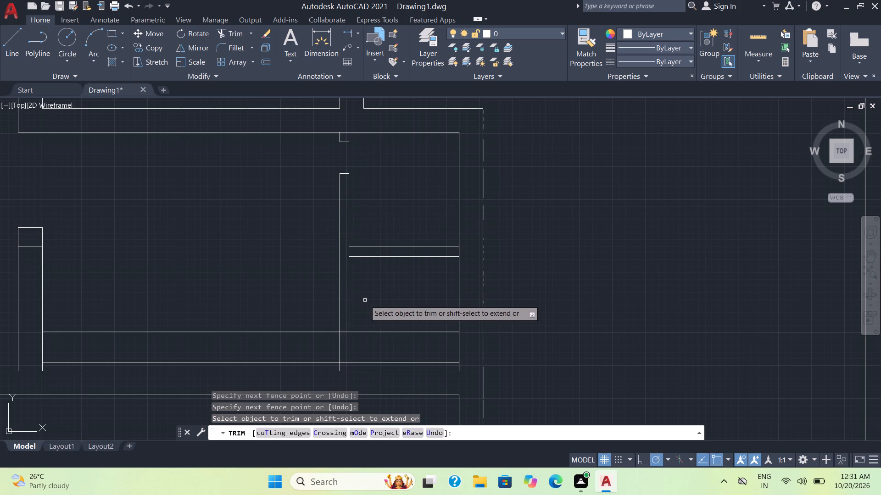
{"action": "left_click", "coordinate": [368, 332]}
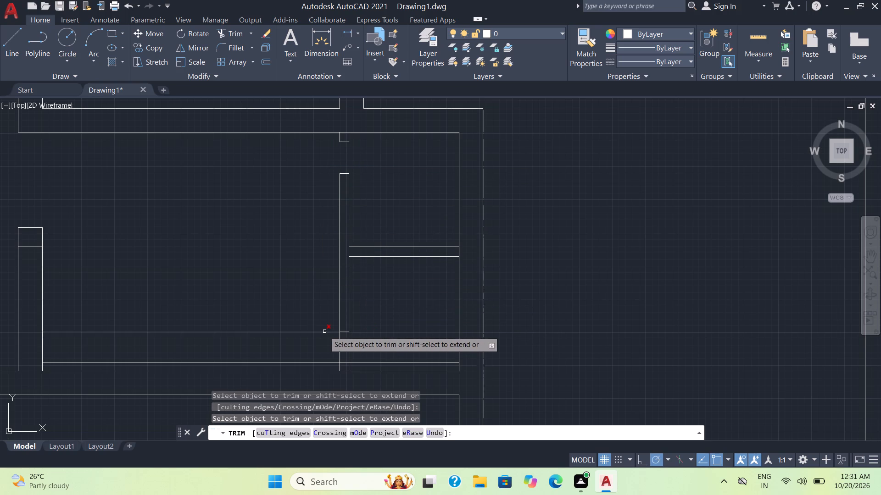
{"action": "left_click", "coordinate": [323, 331]}
{"action": "left_click_drag", "start_coordinate": [353, 344], "coordinate": [329, 346]}
{"action": "left_click", "coordinate": [368, 362]}
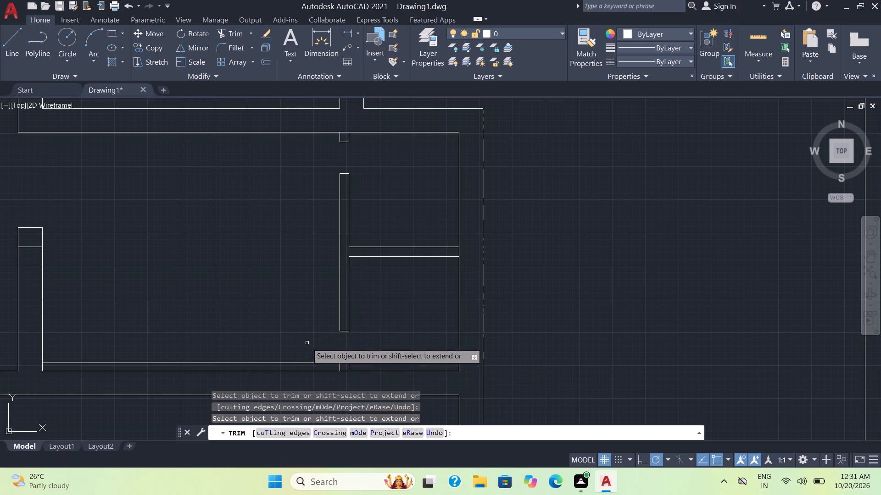
{"action": "left_click", "coordinate": [308, 363]}
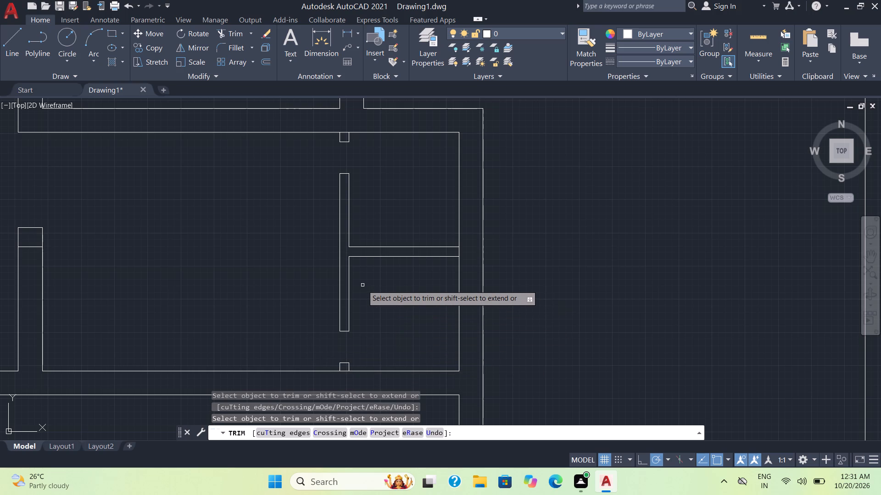
Extend both cross partition lines to the west partition's west line and remove its east line between the openings.
{"action": "left_click", "coordinate": [368, 257], "text": "shift"}
{"action": "left_click", "coordinate": [369, 247], "text": "shift"}
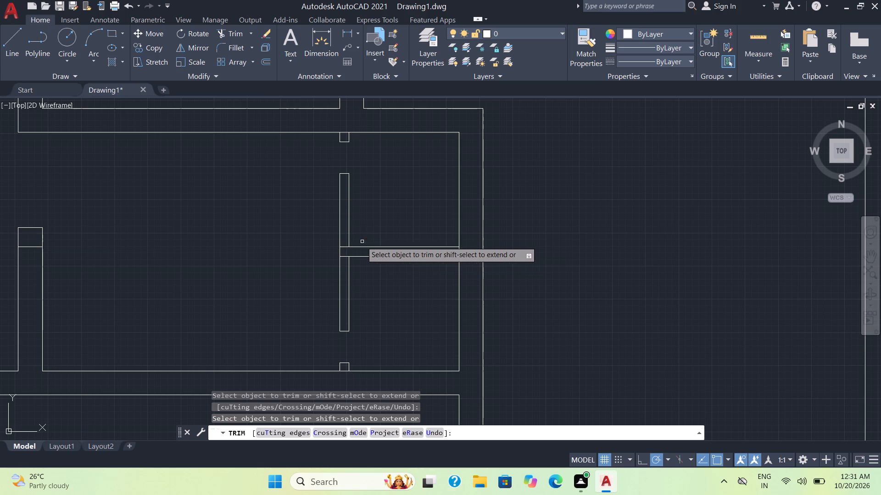
{"action": "left_click", "coordinate": [350, 232]}
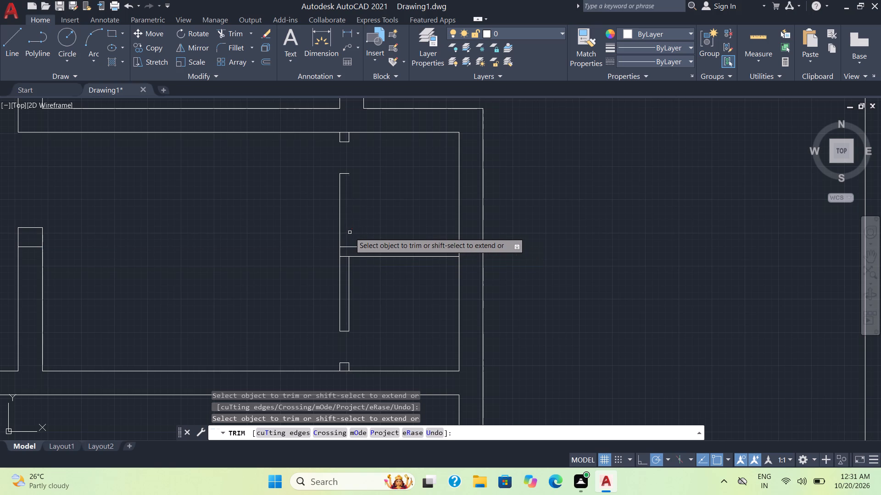
{"action": "left_click", "coordinate": [350, 277]}
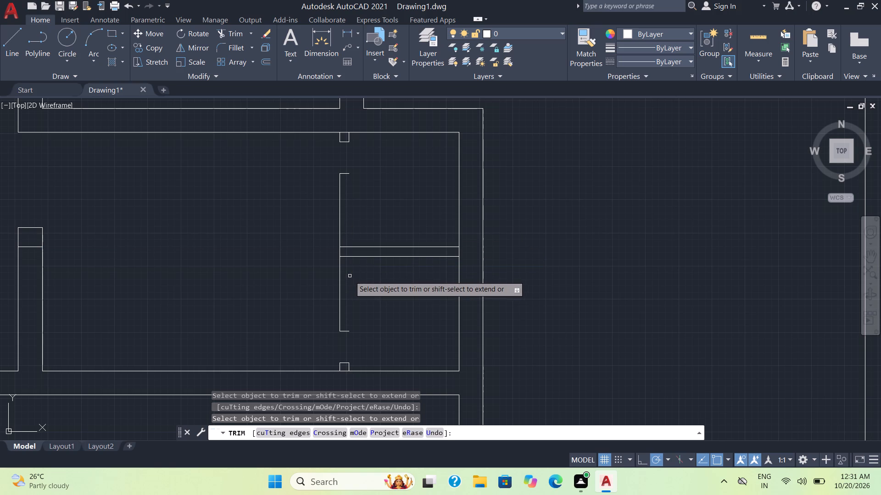
{"action": "key", "text": "Escape"}
Offset the west partition's remaining west line eastward by 2".
{"action": "key", "text": "o"}
{"action": "key", "text": "Return"}
{"action": "key", "text": "4"}
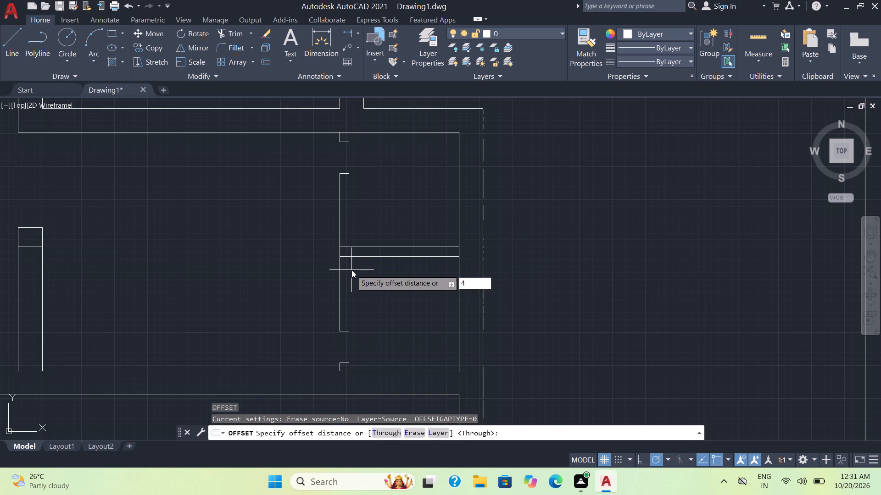
{"action": "key", "text": "Return"}
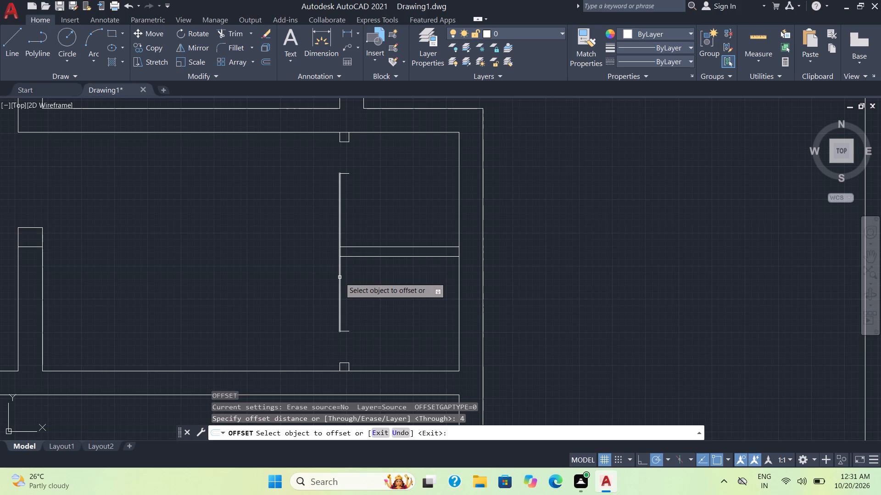
{"action": "left_click", "coordinate": [340, 277]}
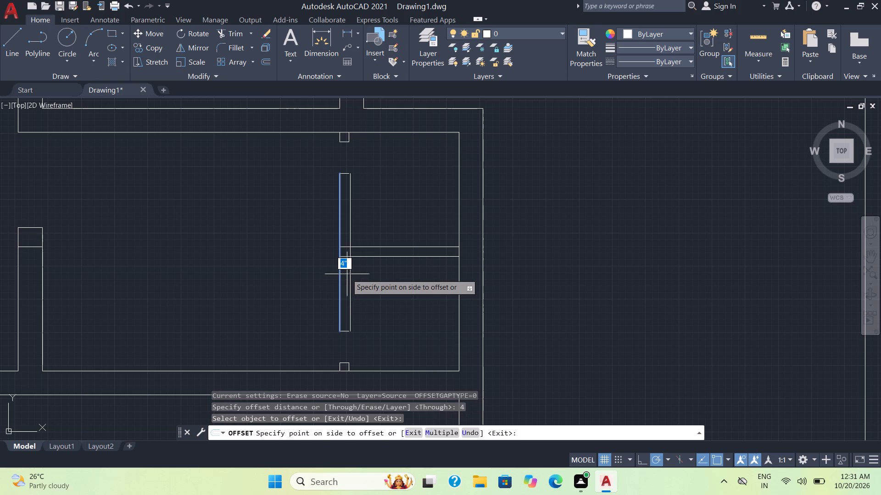
{"action": "key", "text": "2"}
{"action": "key", "text": "apostrophe"}
{"action": "key", "text": "BackSpace"}
{"action": "key", "text": "Return"}
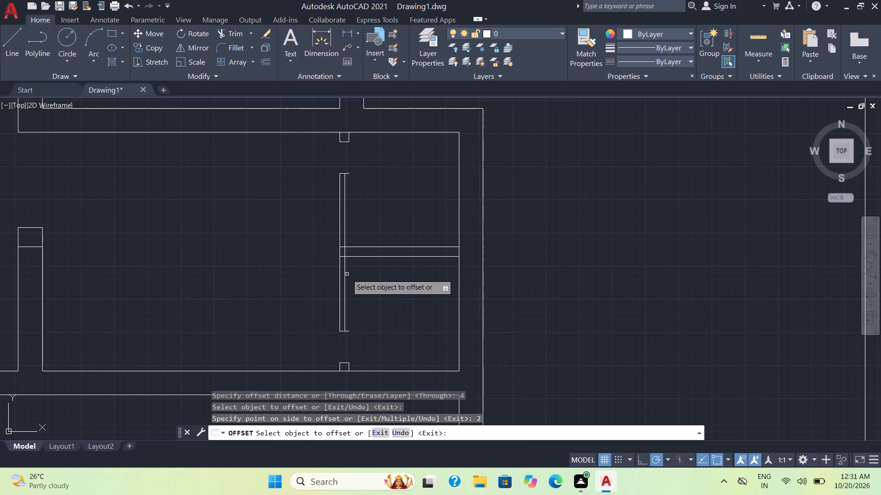
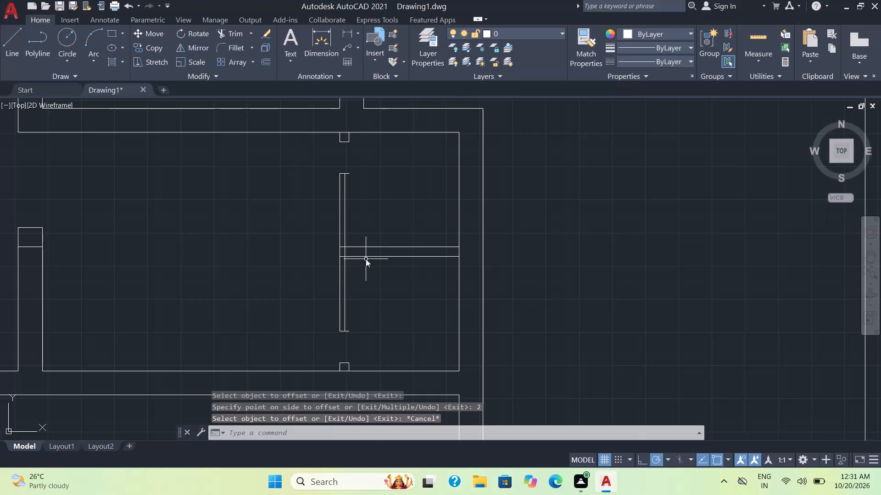
Trim the jamb stubs projecting past the thin west partition and clean up its T-junction with the cross partition.
{"action": "key", "text": "Return"}
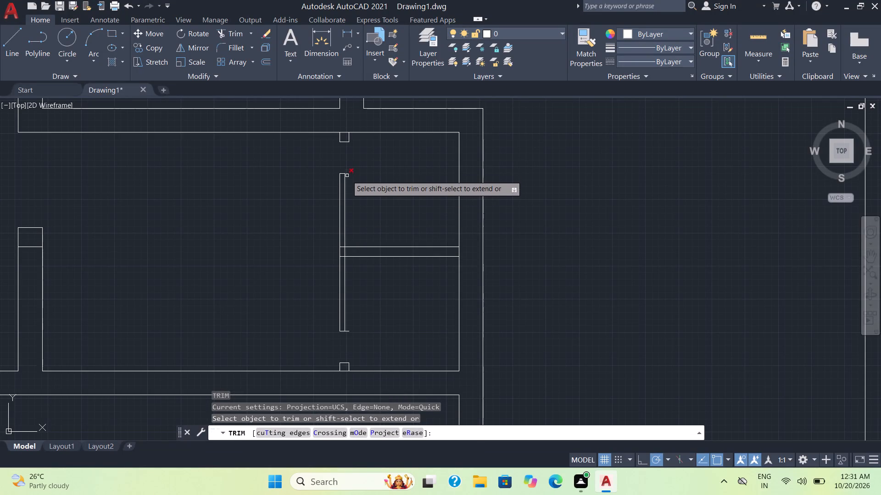
{"action": "left_click", "coordinate": [347, 175]}
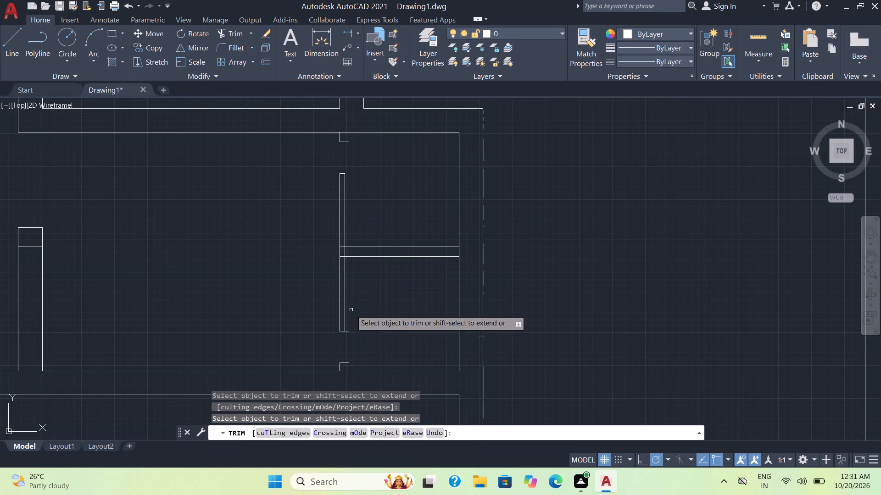
{"action": "left_click", "coordinate": [349, 330]}
{"action": "scroll", "coordinate": [340, 275], "scroll_direction": "up", "scroll_amount": 2}
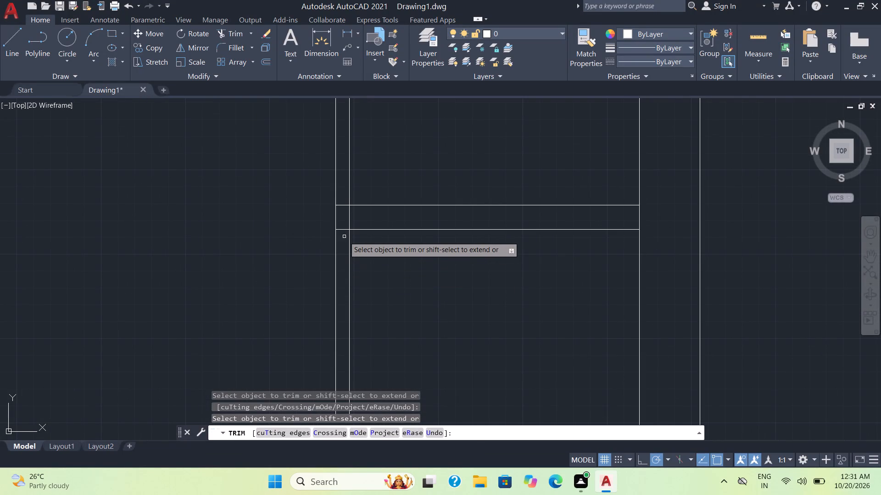
{"action": "left_click_drag", "start_coordinate": [344, 232], "coordinate": [346, 202]}
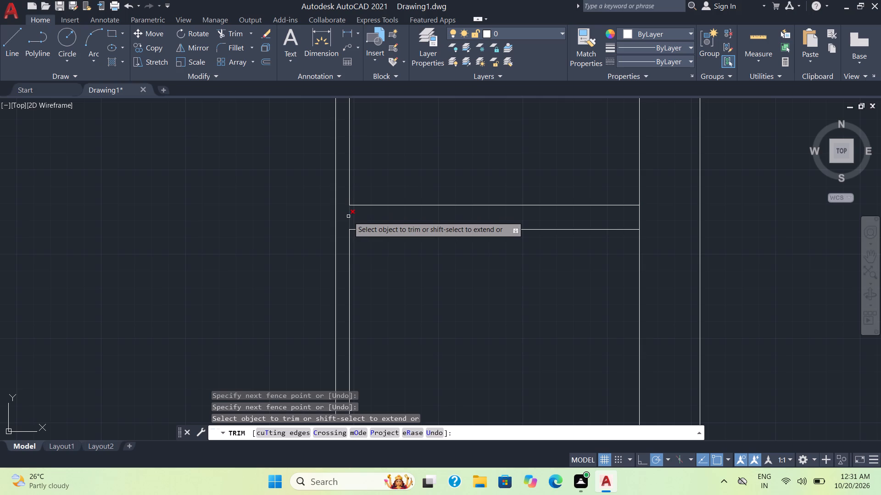
{"action": "left_click", "coordinate": [348, 216]}
Trim the leftover line crossing the wall stub between the two west rooms, just below its end cap.
{"action": "scroll", "coordinate": [395, 266], "scroll_direction": "down", "scroll_amount": 1}
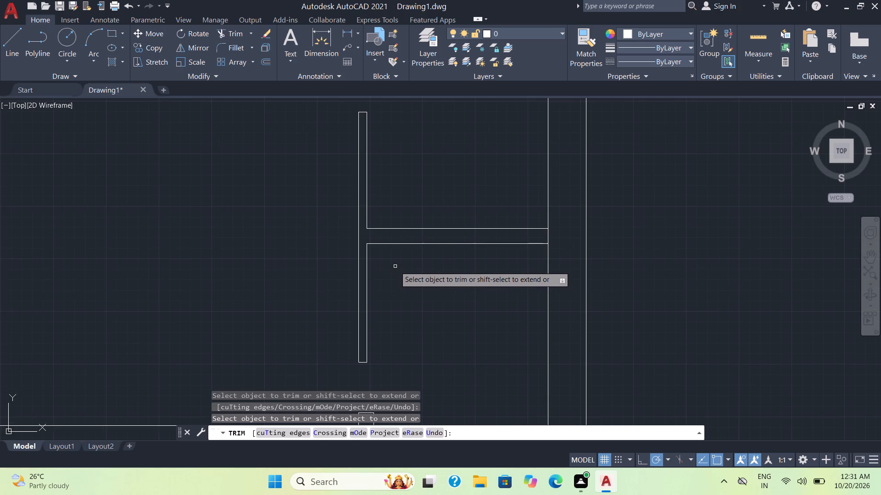
{"action": "scroll", "coordinate": [395, 266], "scroll_direction": "down", "scroll_amount": 2}
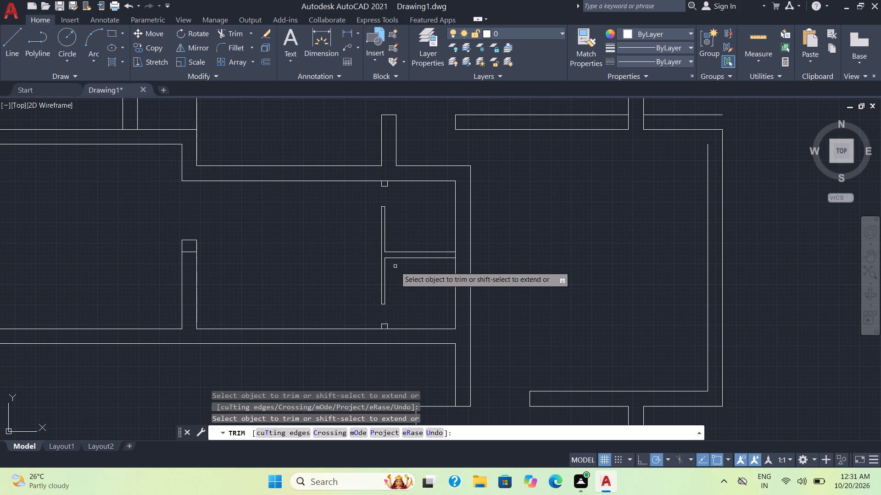
{"action": "scroll", "coordinate": [395, 266], "scroll_direction": "down", "scroll_amount": 1}
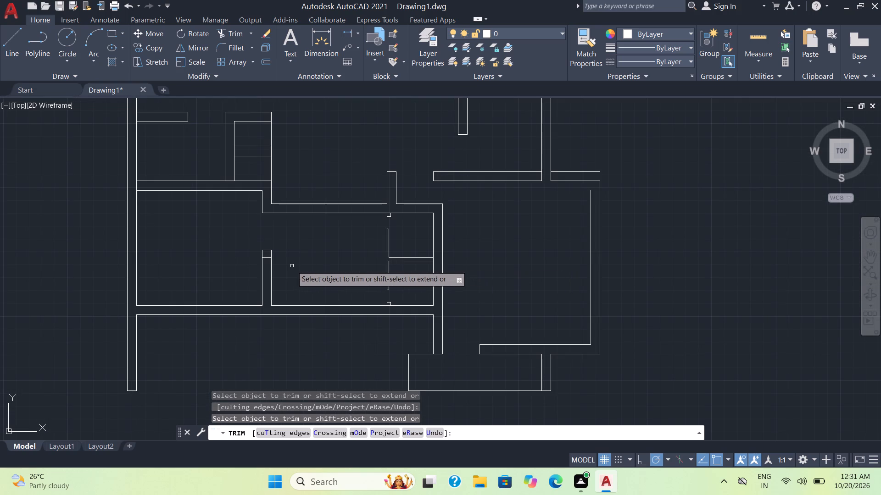
{"action": "scroll", "coordinate": [278, 265], "scroll_direction": "up", "scroll_amount": 1}
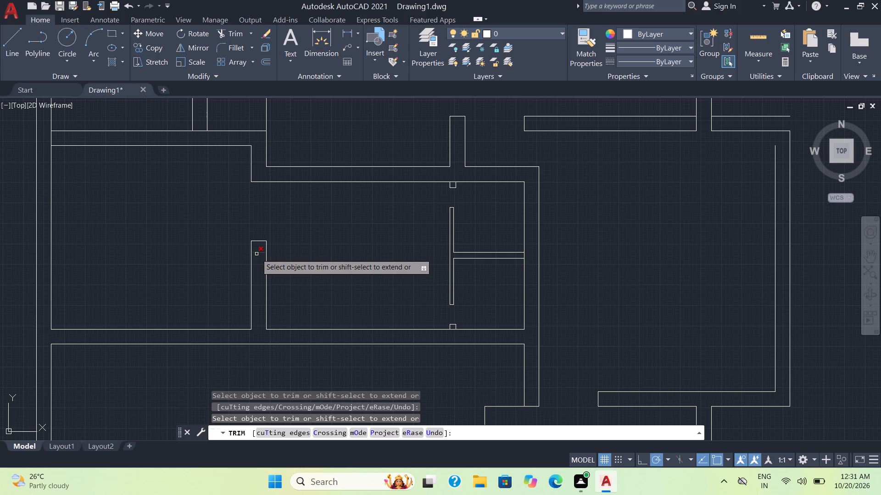
{"action": "left_click", "coordinate": [256, 254]}
{"action": "scroll", "coordinate": [303, 253], "scroll_direction": "down", "scroll_amount": 1}
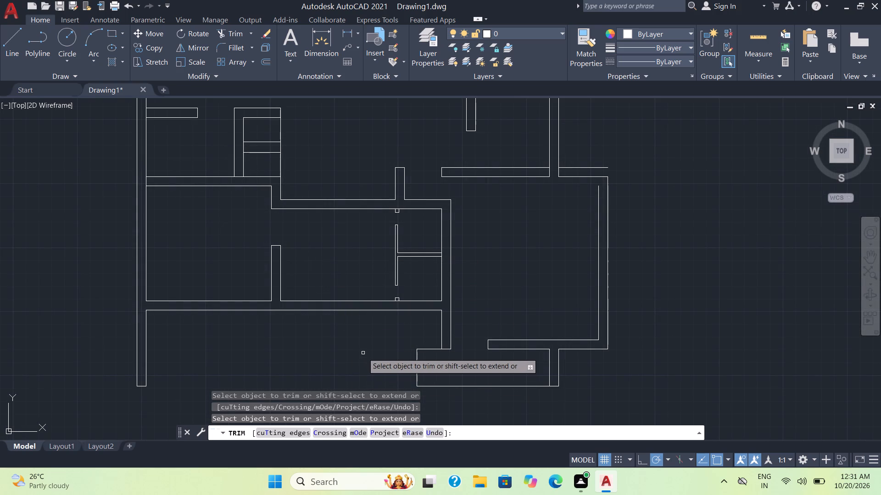
{"action": "scroll", "coordinate": [365, 348], "scroll_direction": "down", "scroll_amount": 1}
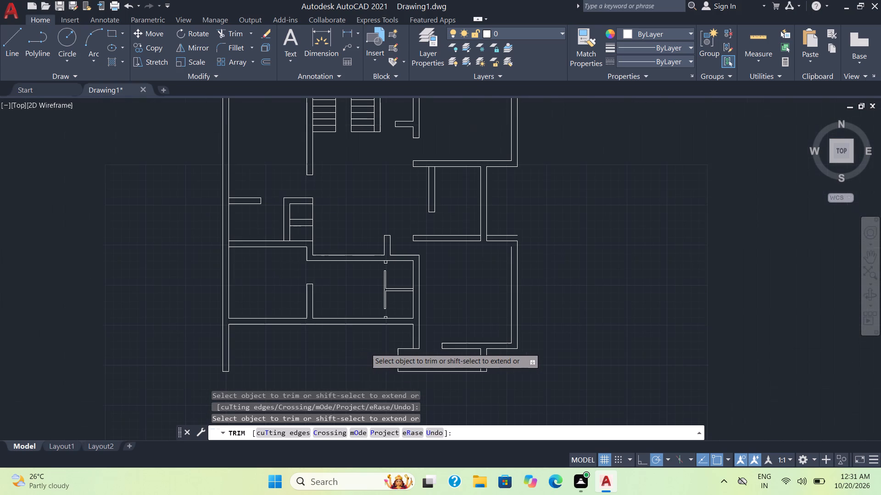
{"action": "key", "text": "Escape"}
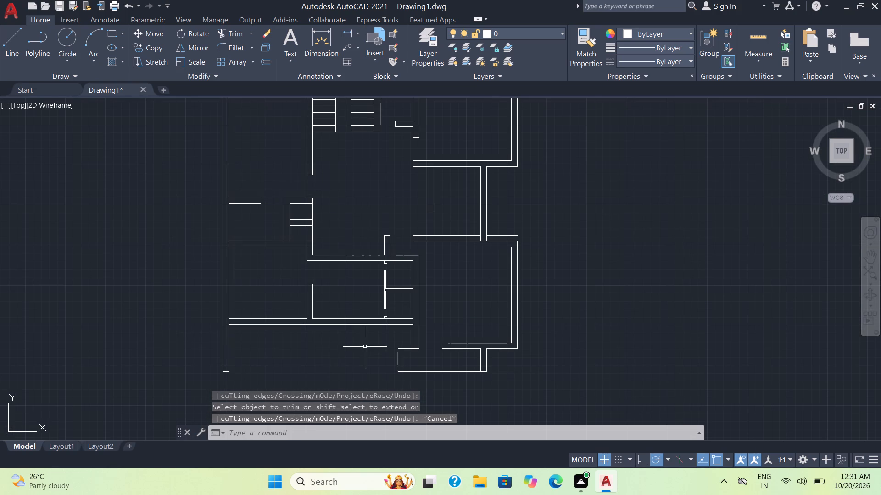
Draw a 3" by 3" rectangle in the south opening, at the outer corner of the wall end on its east side.
{"action": "scroll", "coordinate": [376, 335], "scroll_direction": "up", "scroll_amount": 2}
{"action": "scroll", "coordinate": [503, 378], "scroll_direction": "up", "scroll_amount": 1}
{"action": "middle_click_drag", "start_coordinate": [503, 378], "coordinate": [504, 378]}
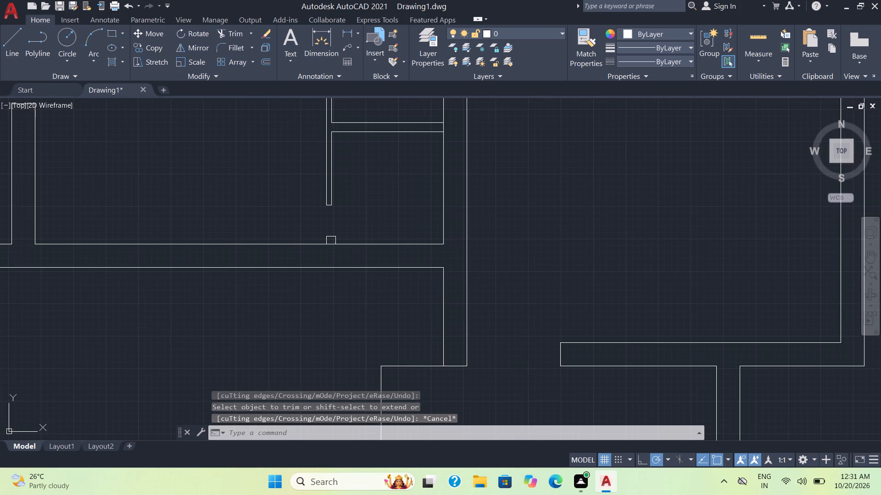
{"action": "middle_click_drag", "start_coordinate": [504, 378], "coordinate": [458, 267]}
{"action": "scroll", "coordinate": [456, 263], "scroll_direction": "down", "scroll_amount": 1}
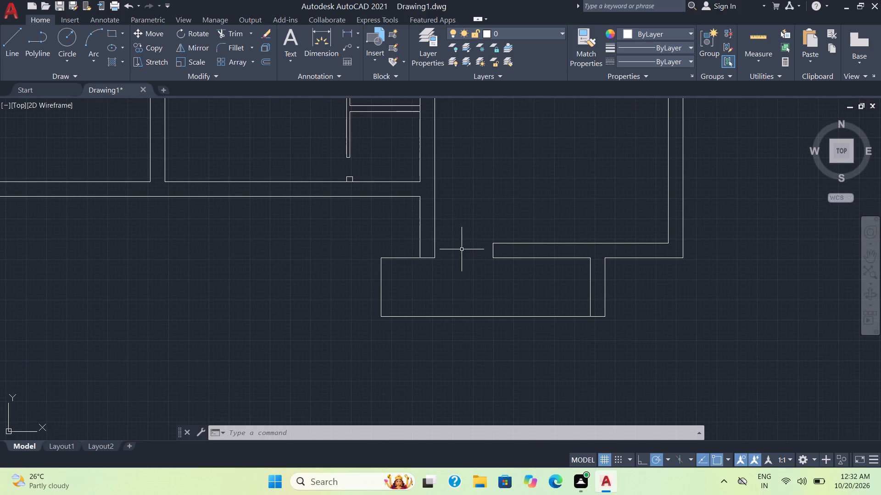
{"action": "left_click", "coordinate": [110, 30]}
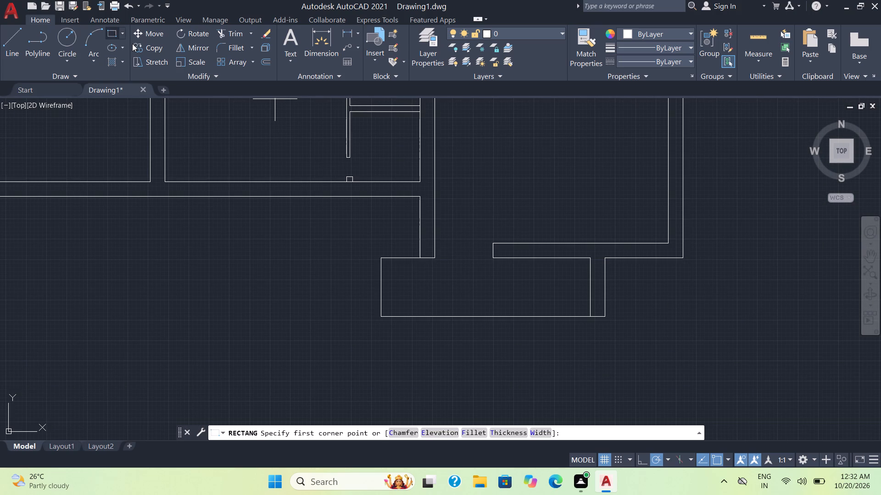
{"action": "scroll", "coordinate": [436, 264], "scroll_direction": "up", "scroll_amount": 1}
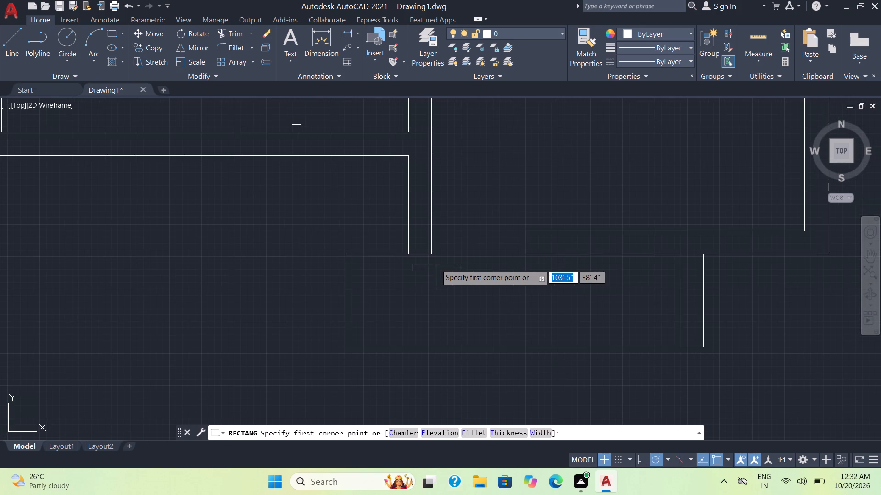
{"action": "scroll", "coordinate": [512, 257], "scroll_direction": "up", "scroll_amount": 2}
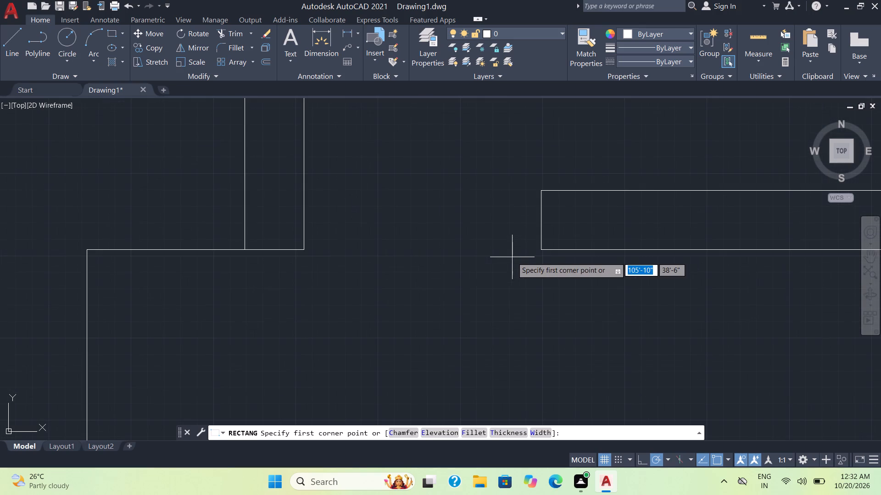
{"action": "left_click", "coordinate": [542, 250]}
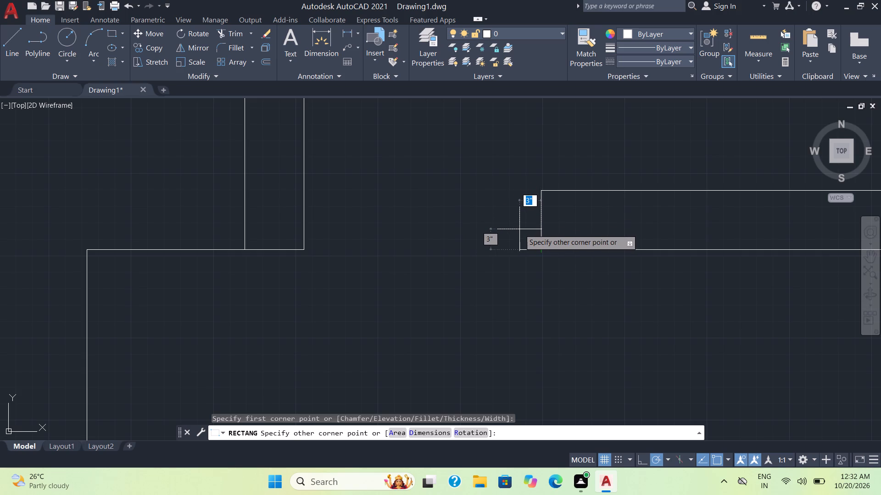
{"action": "left_click", "coordinate": [519, 229]}
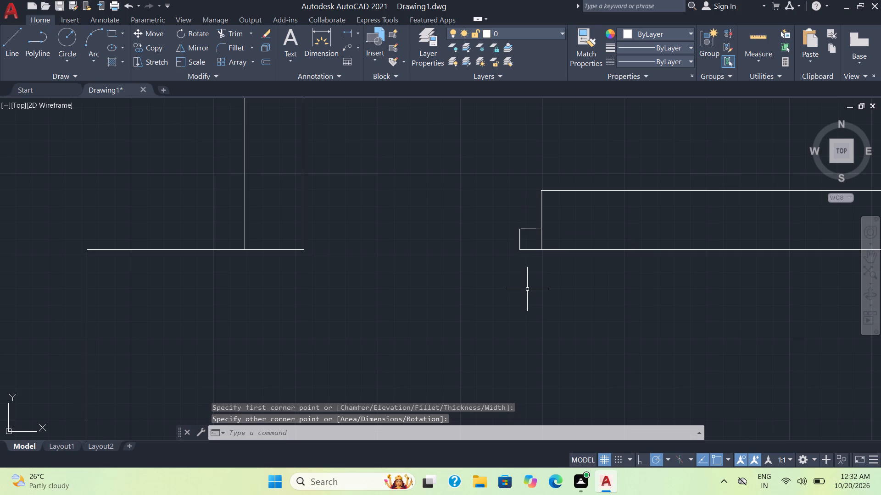
Copy the 3" square from its lower-left corner to the outer wall corner on the west side of the south opening.
{"action": "left_click", "coordinate": [530, 269]}
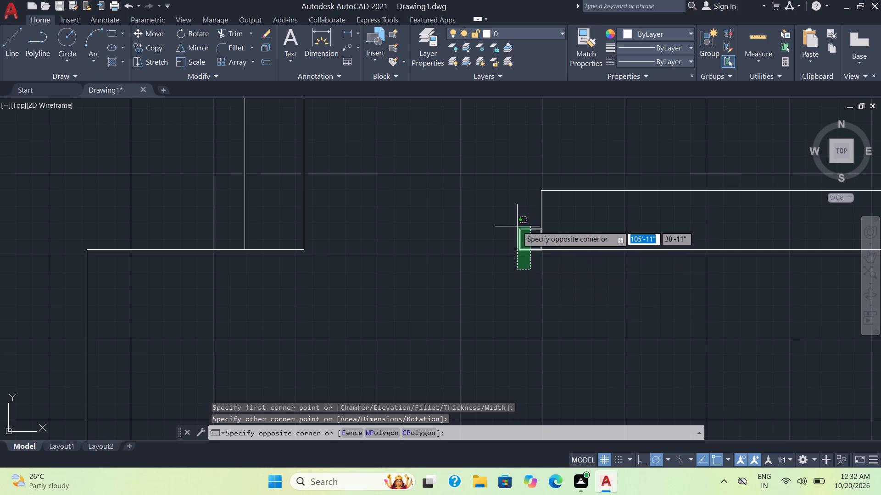
{"action": "left_click", "coordinate": [517, 223]}
{"action": "type", "text": "co"}
{"action": "key", "text": "Return"}
{"action": "left_click", "coordinate": [523, 247]}
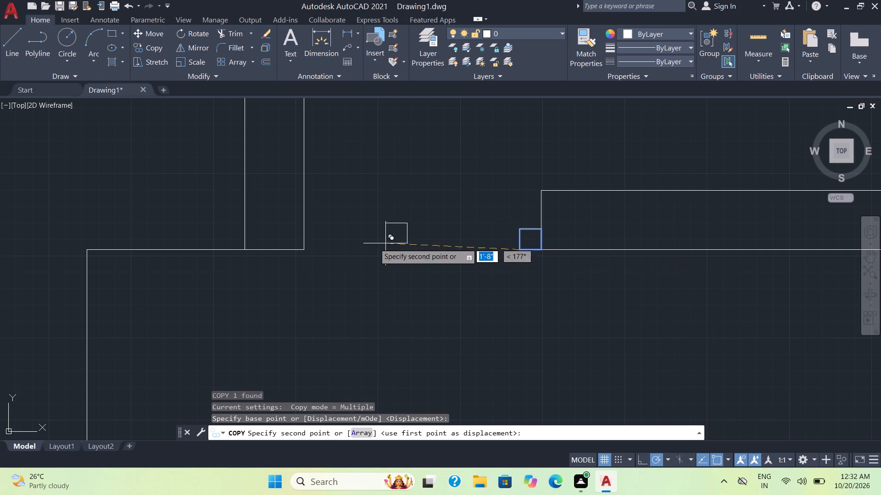
{"action": "left_click", "coordinate": [303, 248]}
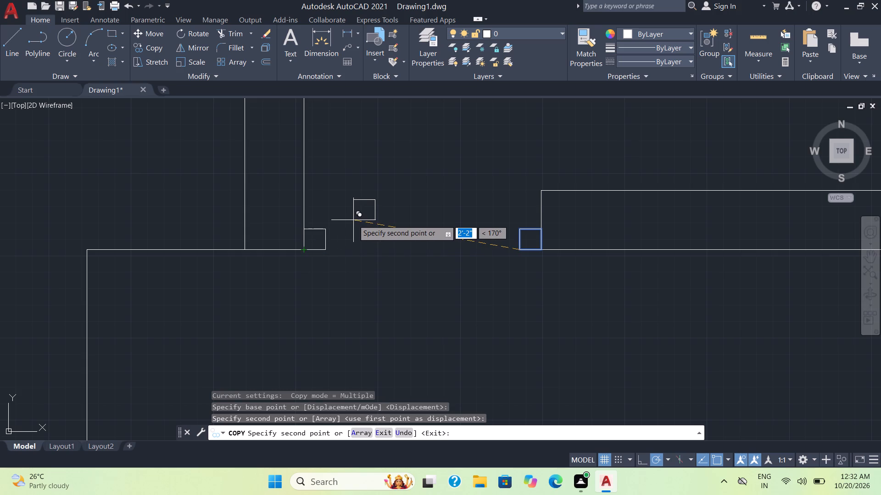
Copy the 3" square to the northern opening, at the top east corner of the short vertical wall stub.
{"action": "scroll", "coordinate": [353, 220], "scroll_direction": "down", "scroll_amount": 1}
{"action": "middle_click_drag", "start_coordinate": [375, 200], "coordinate": [384, 331]}
{"action": "scroll", "coordinate": [381, 254], "scroll_direction": "down", "scroll_amount": 1}
{"action": "middle_click_drag", "start_coordinate": [381, 254], "coordinate": [437, 378]}
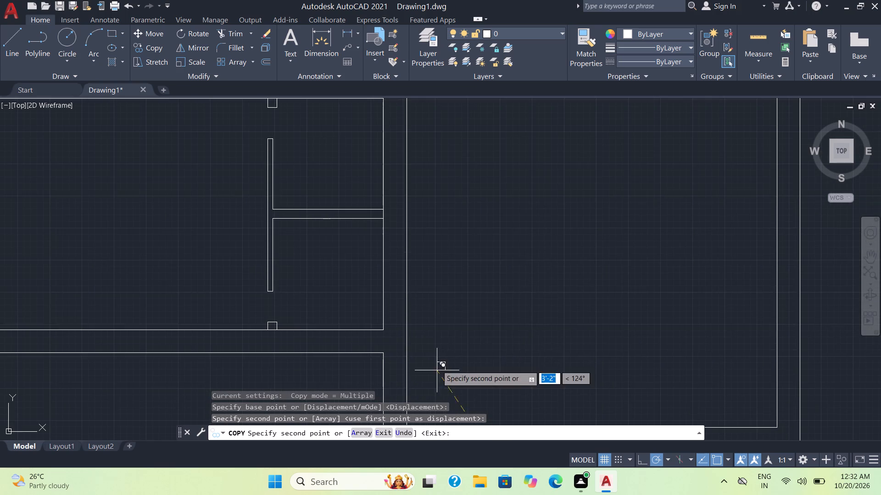
{"action": "scroll", "coordinate": [424, 289], "scroll_direction": "down", "scroll_amount": 1}
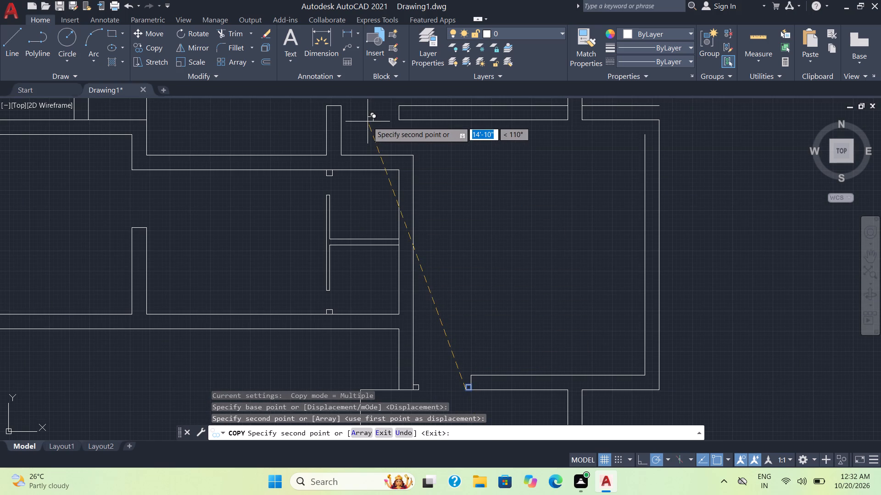
{"action": "middle_click_drag", "start_coordinate": [368, 121], "coordinate": [396, 206]}
{"action": "scroll", "coordinate": [378, 196], "scroll_direction": "up", "scroll_amount": 1}
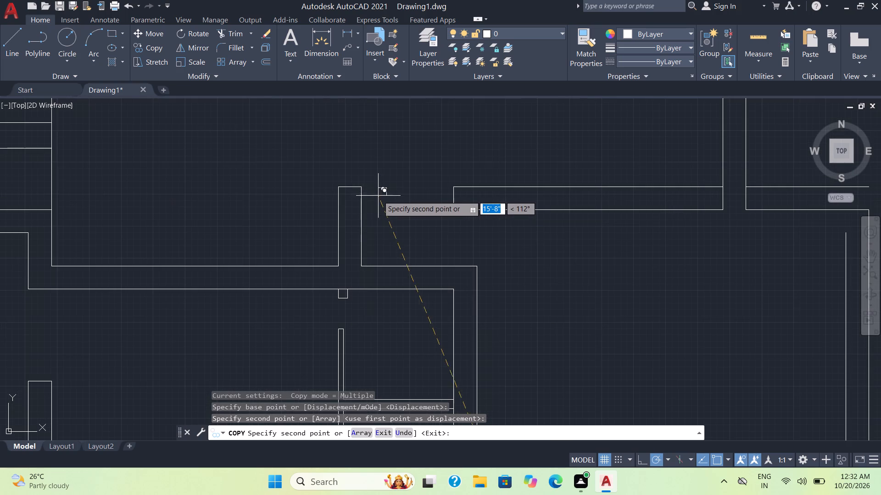
{"action": "scroll", "coordinate": [364, 193], "scroll_direction": "up", "scroll_amount": 2}
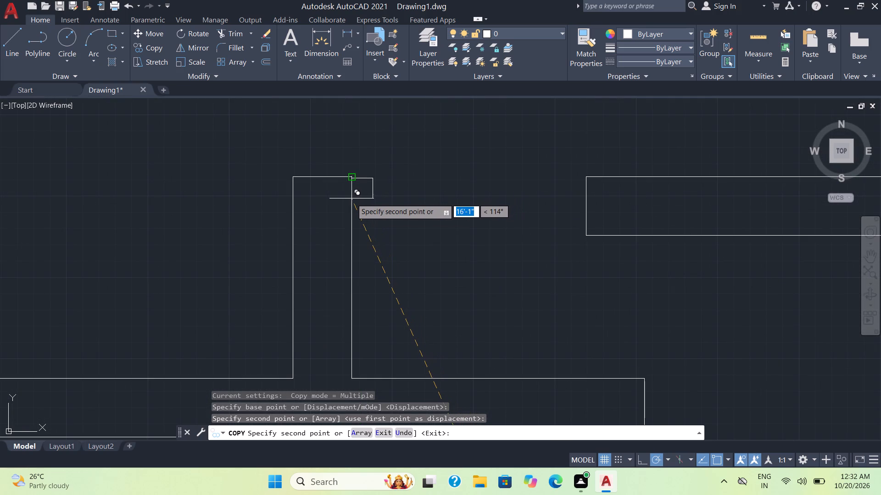
{"action": "scroll", "coordinate": [351, 198], "scroll_direction": "up", "scroll_amount": 3}
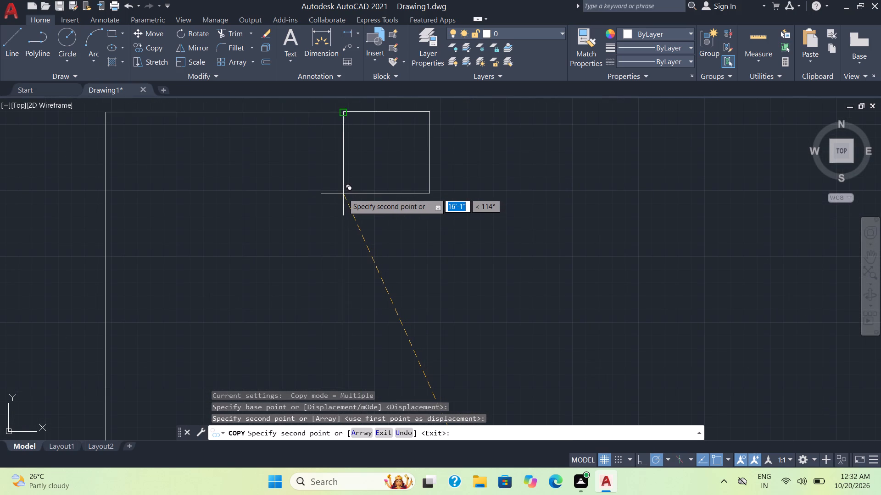
{"action": "scroll", "coordinate": [343, 193], "scroll_direction": "up", "scroll_amount": 1}
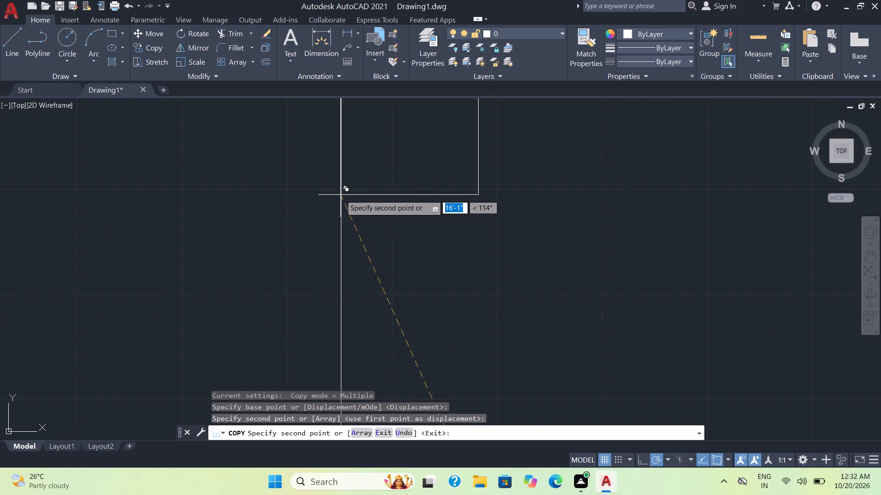
{"action": "left_click", "coordinate": [340, 195]}
Copy the 3" square to the northern opening's east side, aligned with the top of the horizontal wall's end.
{"action": "scroll", "coordinate": [373, 211], "scroll_direction": "down", "scroll_amount": 2}
{"action": "middle_click_drag", "start_coordinate": [513, 244], "coordinate": [318, 255]}
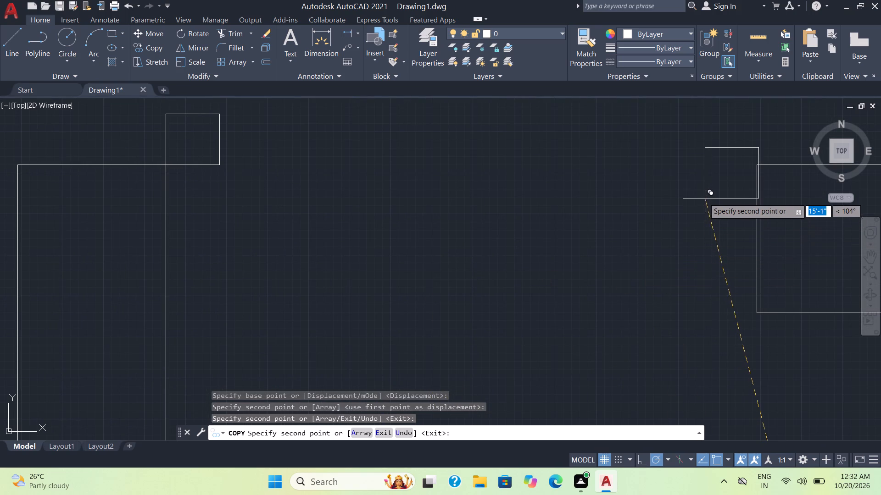
{"action": "scroll", "coordinate": [700, 218], "scroll_direction": "up", "scroll_amount": 2}
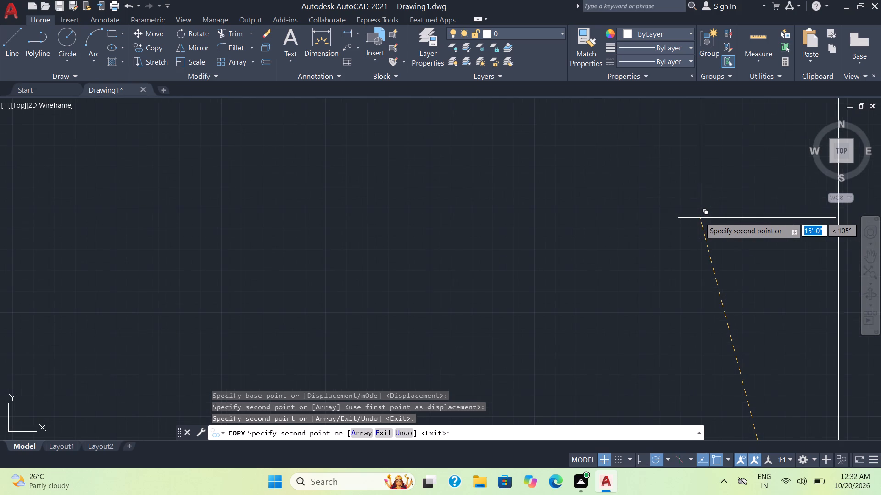
{"action": "middle_click_drag", "start_coordinate": [699, 218], "coordinate": [528, 301]}
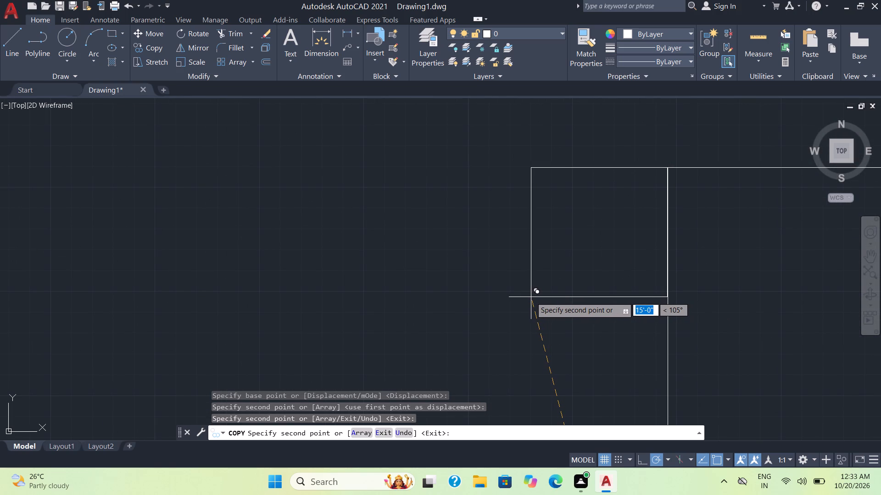
{"action": "left_click", "coordinate": [531, 297]}
Copy the 3" square to the north end of the opening in the southwest room's east wall, flush with the wall's west face.
{"action": "scroll", "coordinate": [548, 298], "scroll_direction": "down", "scroll_amount": 1}
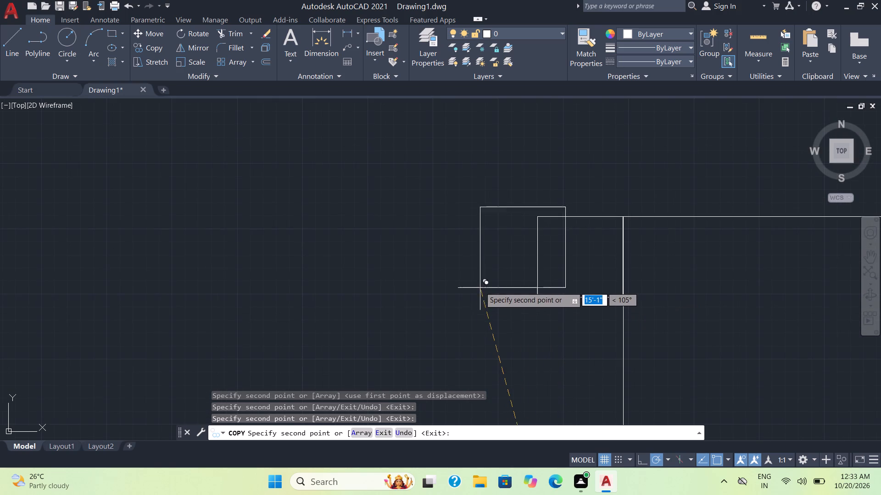
{"action": "scroll", "coordinate": [482, 279], "scroll_direction": "down", "scroll_amount": 2}
{"action": "middle_click_drag", "start_coordinate": [482, 273], "coordinate": [535, 279]}
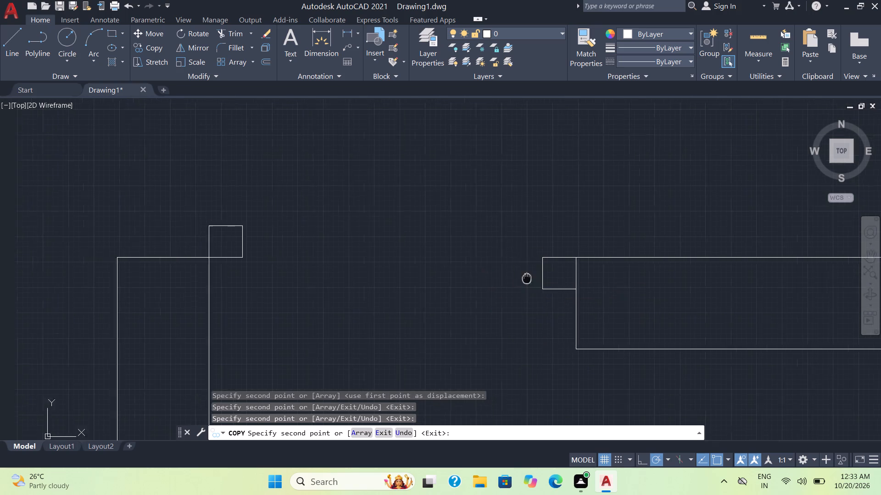
{"action": "middle_click_drag", "start_coordinate": [535, 279], "coordinate": [617, 286]}
{"action": "scroll", "coordinate": [533, 256], "scroll_direction": "down", "scroll_amount": 1}
{"action": "scroll", "coordinate": [501, 279], "scroll_direction": "down", "scroll_amount": 2}
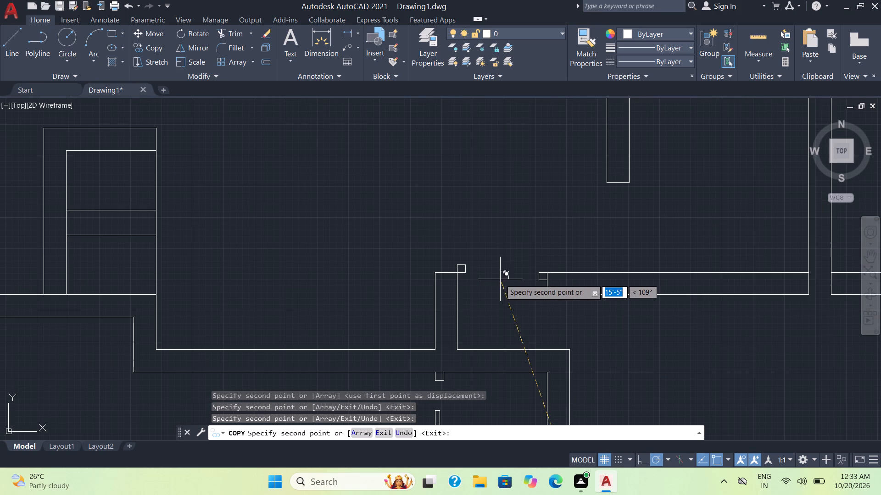
{"action": "middle_click_drag", "start_coordinate": [500, 279], "coordinate": [642, 207]}
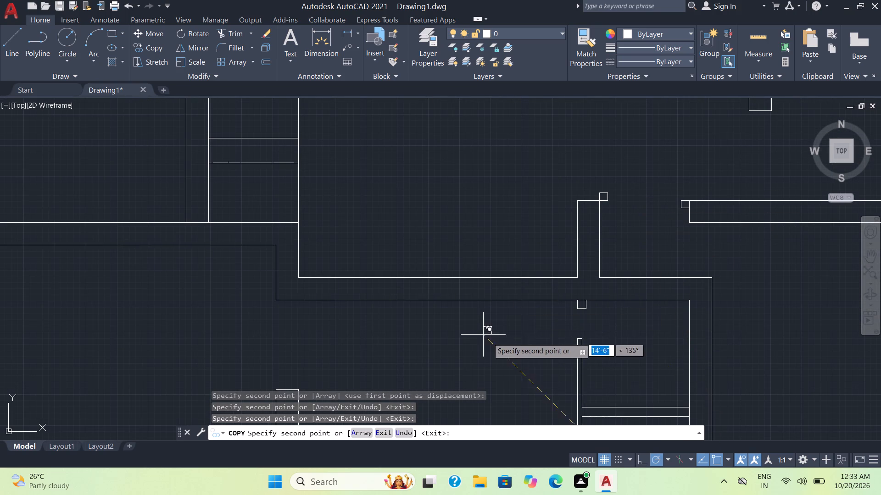
{"action": "middle_click_drag", "start_coordinate": [520, 336], "coordinate": [613, 239]}
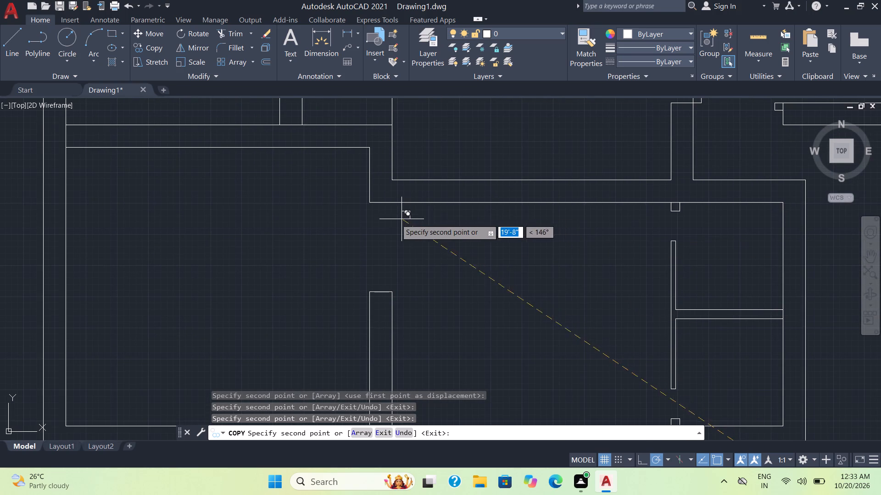
{"action": "scroll", "coordinate": [381, 216], "scroll_direction": "up", "scroll_amount": 3}
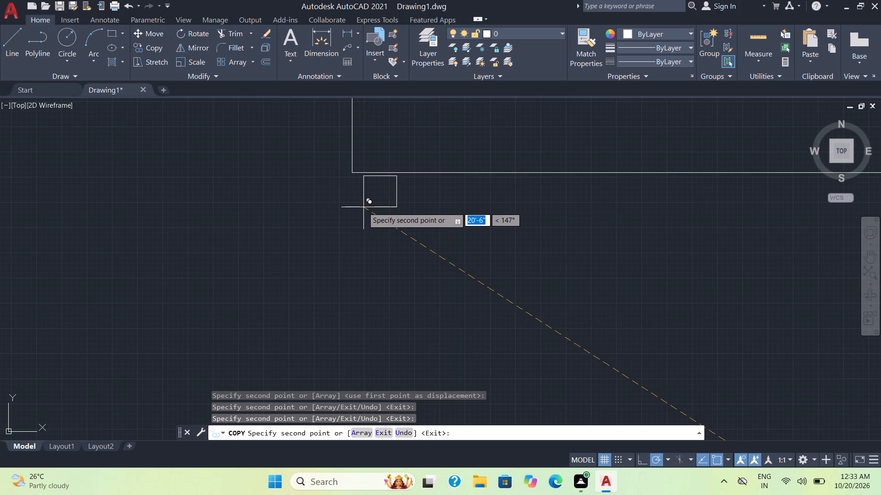
{"action": "scroll", "coordinate": [351, 207], "scroll_direction": "up", "scroll_amount": 3}
{"action": "middle_click_drag", "start_coordinate": [351, 208], "coordinate": [356, 341]}
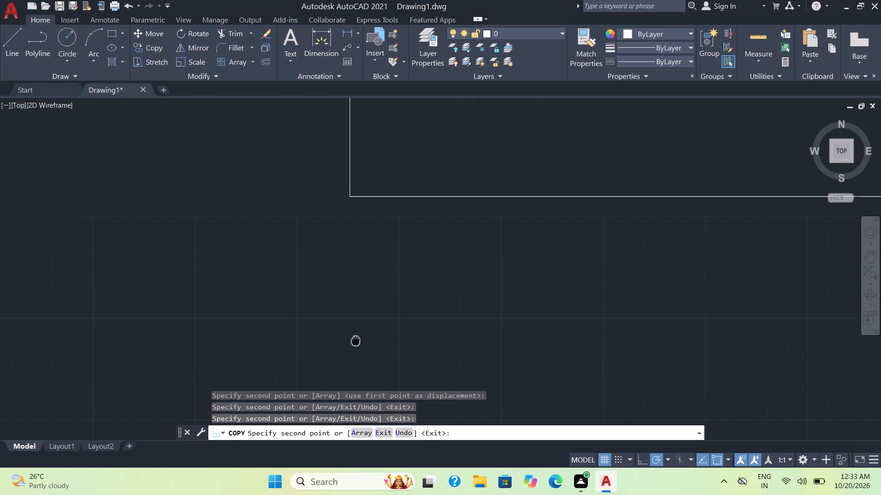
{"action": "middle_click_drag", "start_coordinate": [356, 341], "coordinate": [356, 344]}
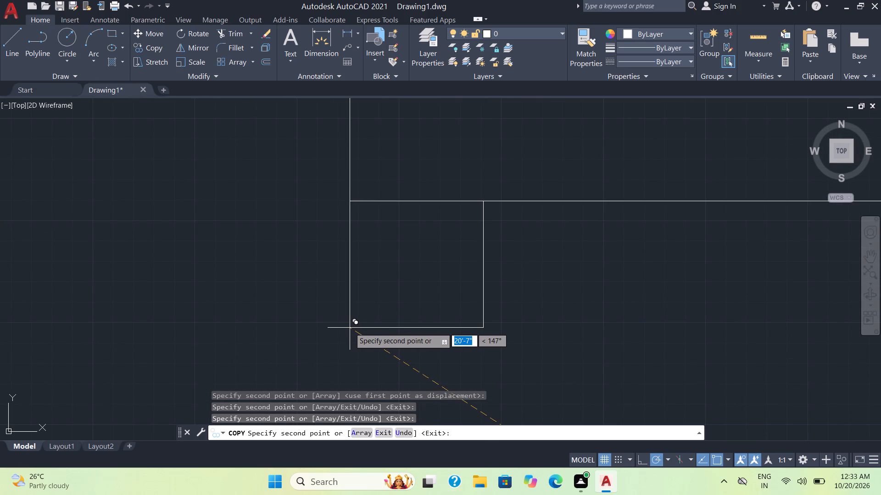
{"action": "left_click", "coordinate": [350, 328]}
Copy the 3" square to the south end of the same opening, with its lower-left corner on the wall stub's top west corner.
{"action": "middle_click_drag", "start_coordinate": [375, 369], "coordinate": [402, 180]}
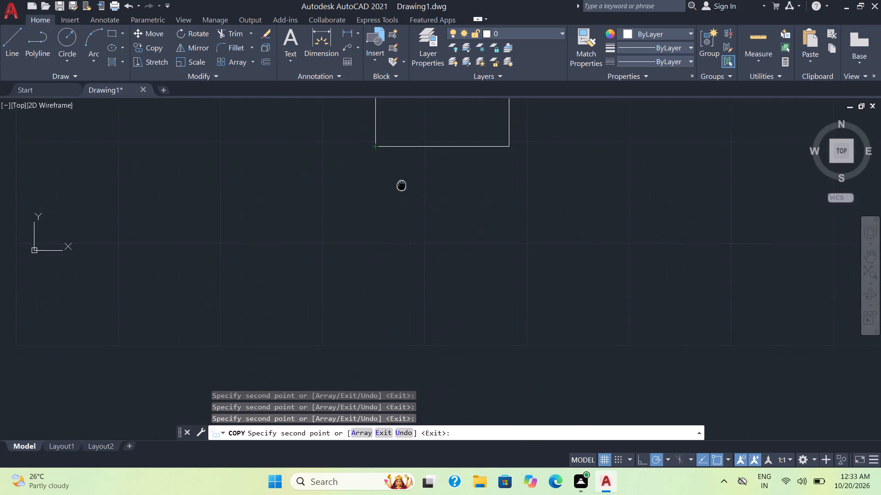
{"action": "middle_click_drag", "start_coordinate": [402, 180], "coordinate": [406, 141]}
{"action": "scroll", "coordinate": [474, 329], "scroll_direction": "down", "scroll_amount": 1}
{"action": "middle_click_drag", "start_coordinate": [474, 329], "coordinate": [467, 162]}
{"action": "scroll", "coordinate": [466, 160], "scroll_direction": "down", "scroll_amount": 3}
{"action": "scroll", "coordinate": [453, 304], "scroll_direction": "up", "scroll_amount": 2}
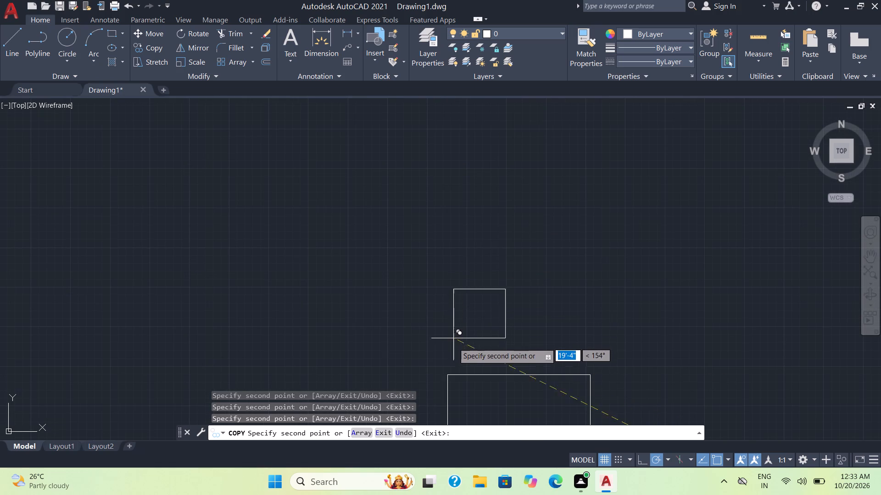
{"action": "left_click", "coordinate": [448, 376]}
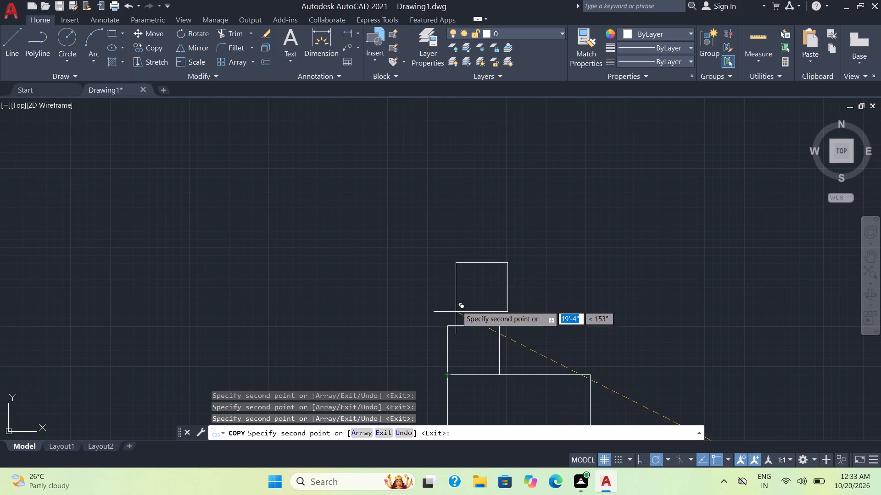
Copy the 3" square to the top corner at the free end of the short horizontal wall projecting from the west exterior wall.
{"action": "scroll", "coordinate": [470, 280], "scroll_direction": "down", "scroll_amount": 1}
{"action": "scroll", "coordinate": [521, 186], "scroll_direction": "down", "scroll_amount": 4}
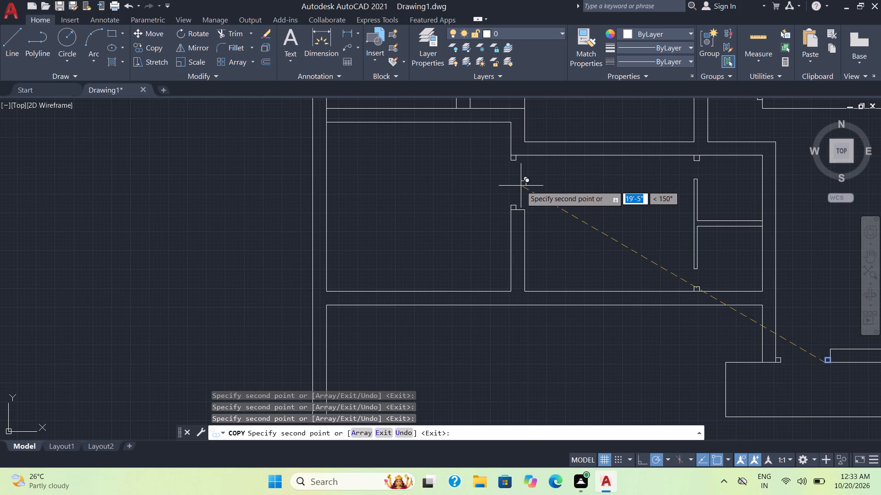
{"action": "middle_click_drag", "start_coordinate": [521, 186], "coordinate": [452, 279]}
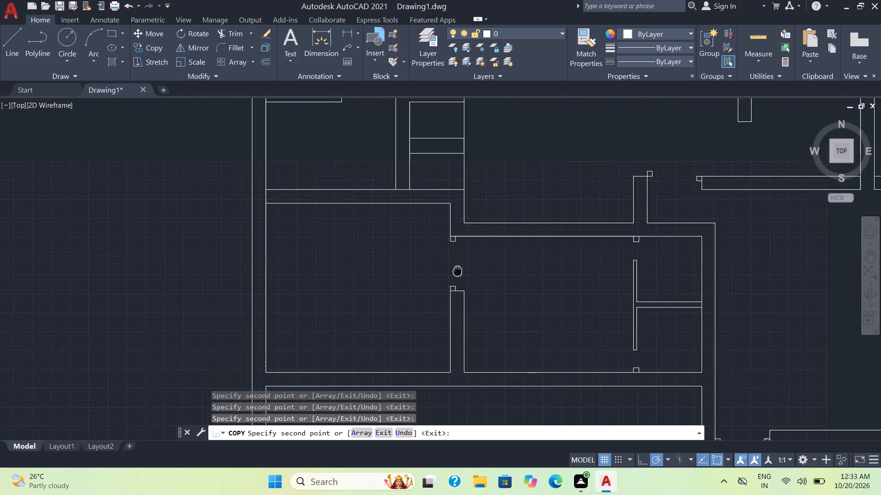
{"action": "middle_click_drag", "start_coordinate": [452, 279], "coordinate": [443, 302]}
{"action": "scroll", "coordinate": [454, 227], "scroll_direction": "down", "scroll_amount": 1}
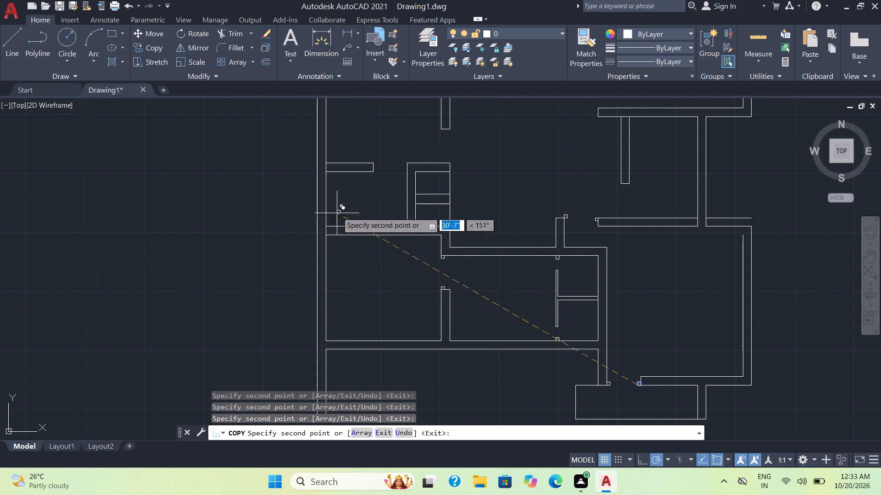
{"action": "middle_click_drag", "start_coordinate": [373, 198], "coordinate": [413, 343]}
{"action": "scroll", "coordinate": [412, 326], "scroll_direction": "up", "scroll_amount": 3}
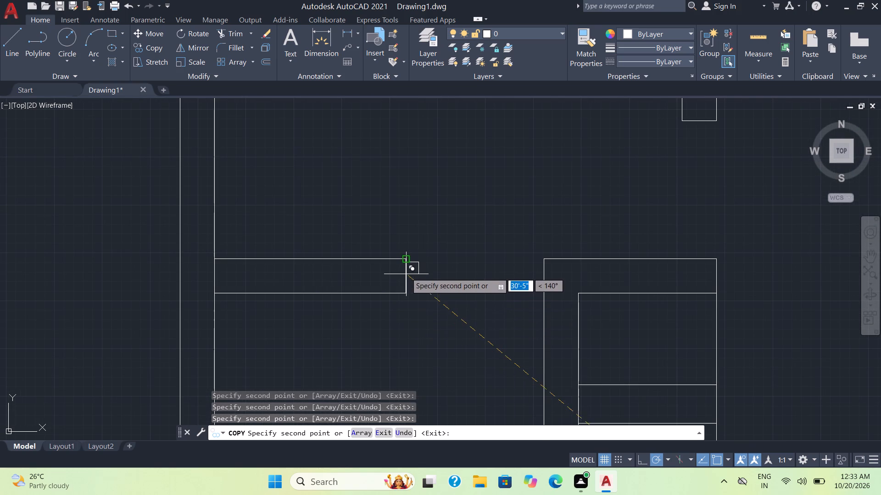
{"action": "scroll", "coordinate": [407, 271], "scroll_direction": "up", "scroll_amount": 3}
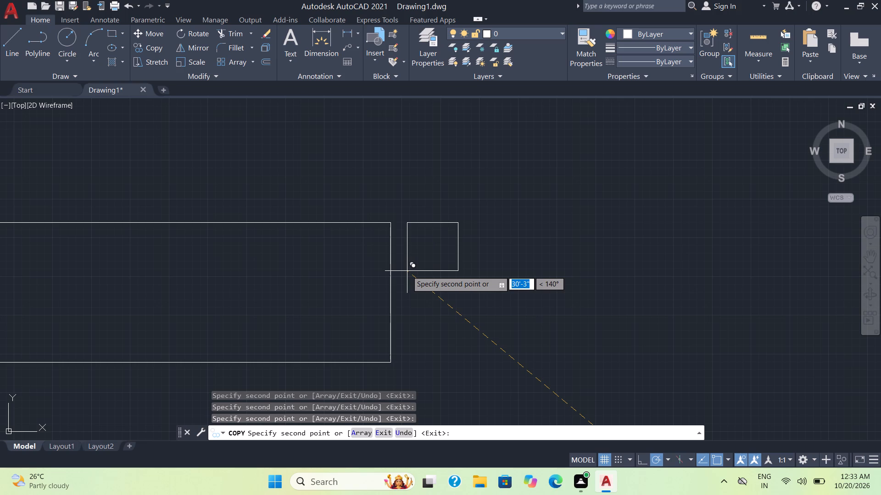
{"action": "scroll", "coordinate": [407, 271], "scroll_direction": "up", "scroll_amount": 2}
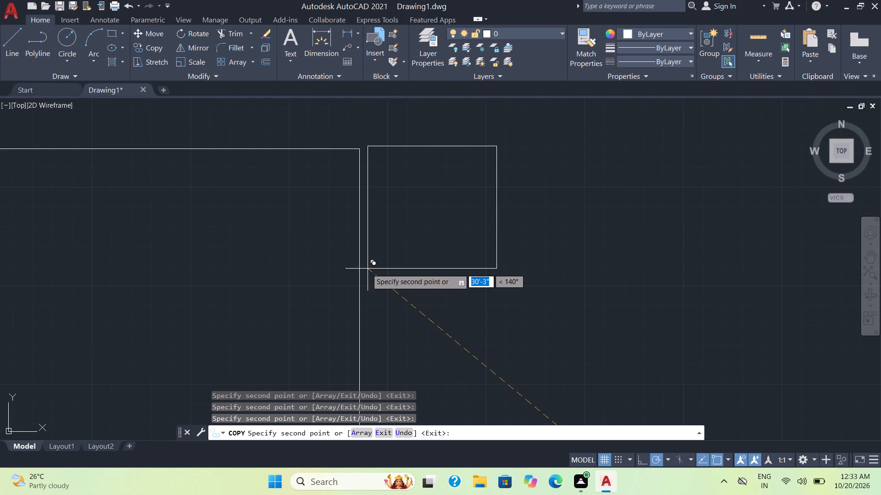
{"action": "scroll", "coordinate": [363, 273], "scroll_direction": "up", "scroll_amount": 1}
{"action": "middle_click_drag", "start_coordinate": [363, 273], "coordinate": [364, 293]}
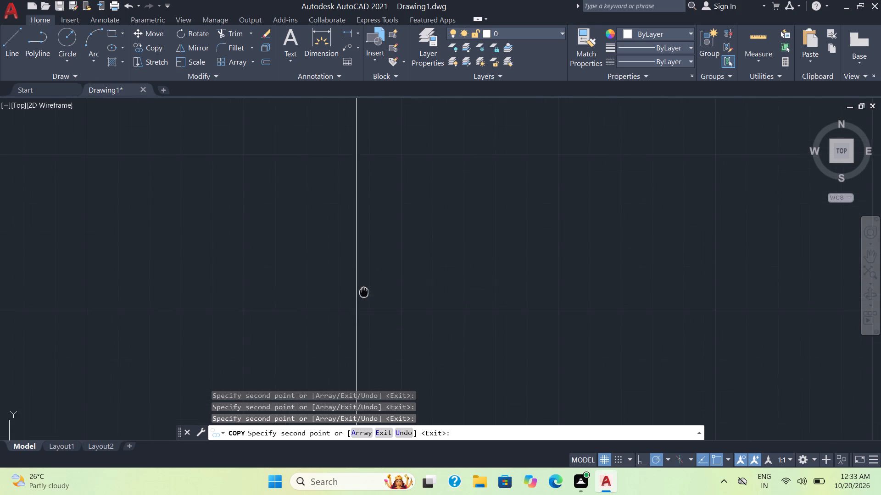
{"action": "middle_click_drag", "start_coordinate": [364, 293], "coordinate": [372, 345]}
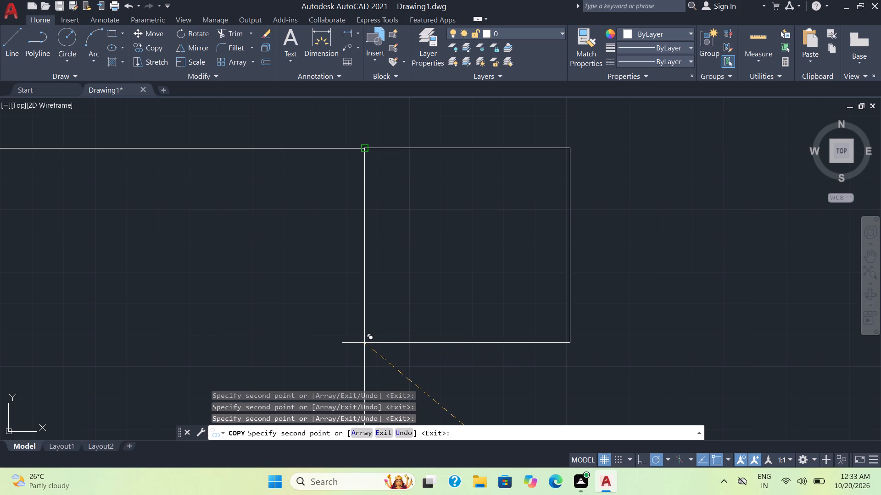
{"action": "scroll", "coordinate": [364, 343], "scroll_direction": "up", "scroll_amount": 1}
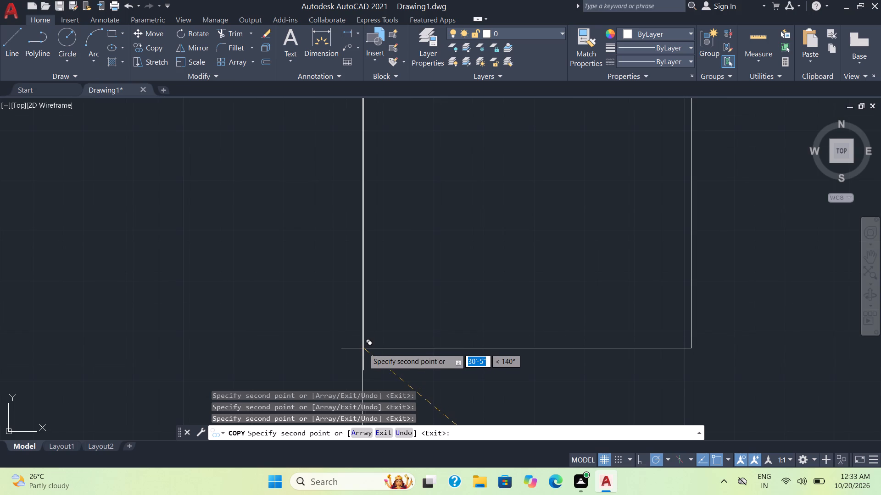
{"action": "middle_click_drag", "start_coordinate": [363, 349], "coordinate": [373, 489]}
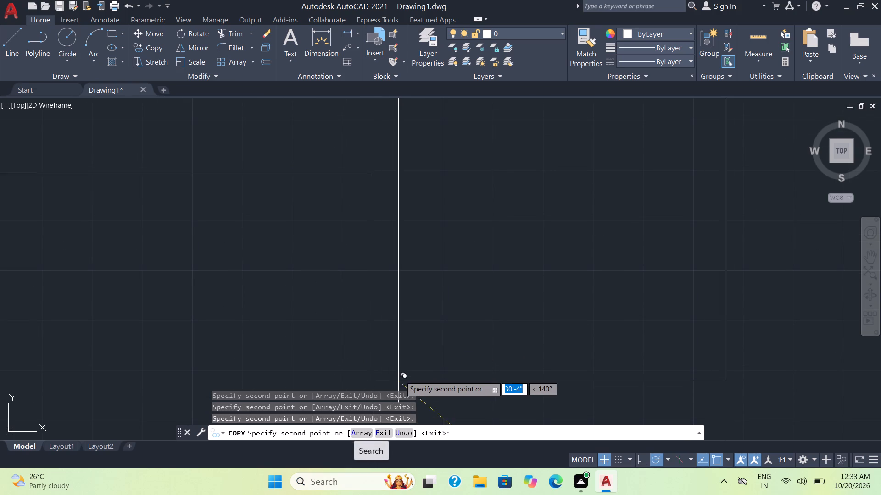
{"action": "scroll", "coordinate": [403, 370], "scroll_direction": "down", "scroll_amount": 1}
{"action": "middle_click_drag", "start_coordinate": [403, 370], "coordinate": [408, 189]}
{"action": "scroll", "coordinate": [403, 370], "scroll_direction": "down", "scroll_amount": 1}
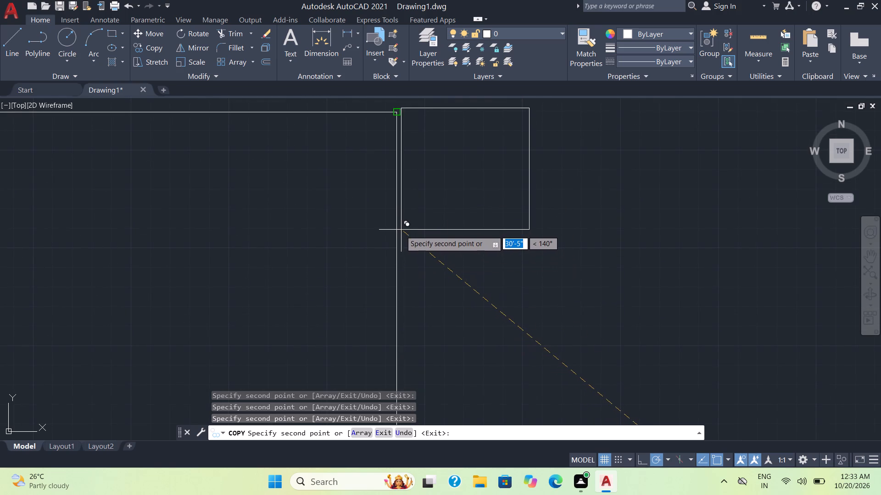
{"action": "scroll", "coordinate": [399, 233], "scroll_direction": "up", "scroll_amount": 1}
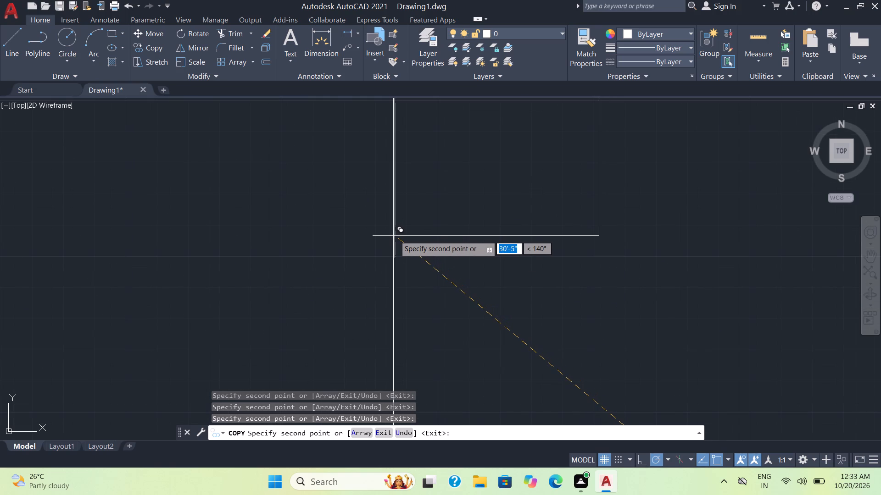
{"action": "left_click", "coordinate": [394, 237]}
Copy the 3" square to the opposite side of that opening, outside the top west corner of the facing wall and aligned with its top.
{"action": "scroll", "coordinate": [465, 253], "scroll_direction": "down", "scroll_amount": 3}
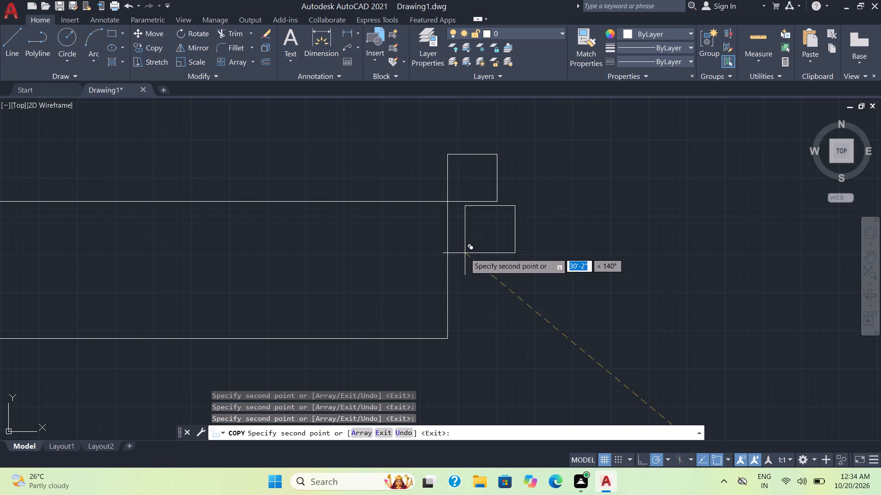
{"action": "scroll", "coordinate": [545, 284], "scroll_direction": "down", "scroll_amount": 1}
{"action": "middle_click_drag", "start_coordinate": [531, 280], "coordinate": [332, 278]}
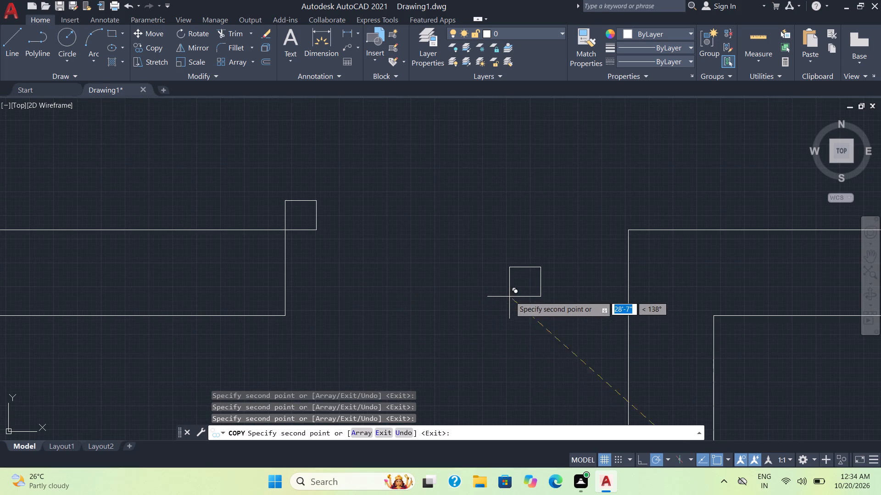
{"action": "scroll", "coordinate": [510, 296], "scroll_direction": "up", "scroll_amount": 2}
{"action": "middle_click_drag", "start_coordinate": [612, 263], "coordinate": [423, 289]}
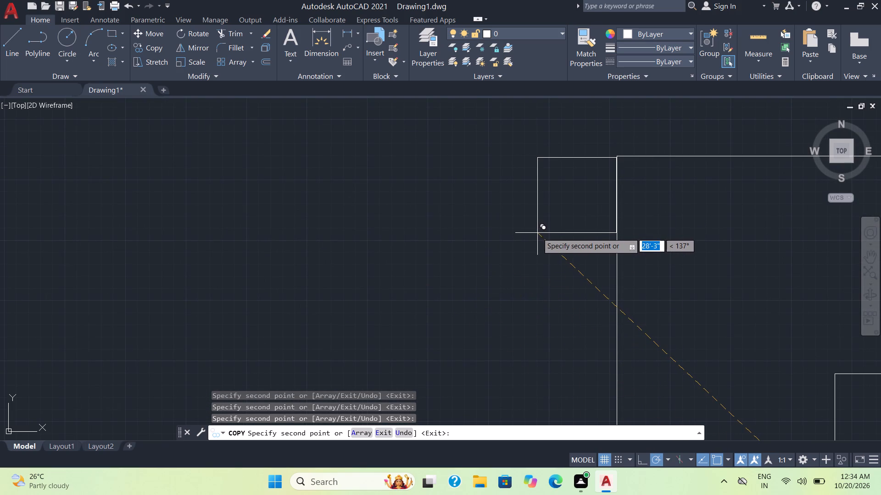
{"action": "scroll", "coordinate": [536, 230], "scroll_direction": "up", "scroll_amount": 1}
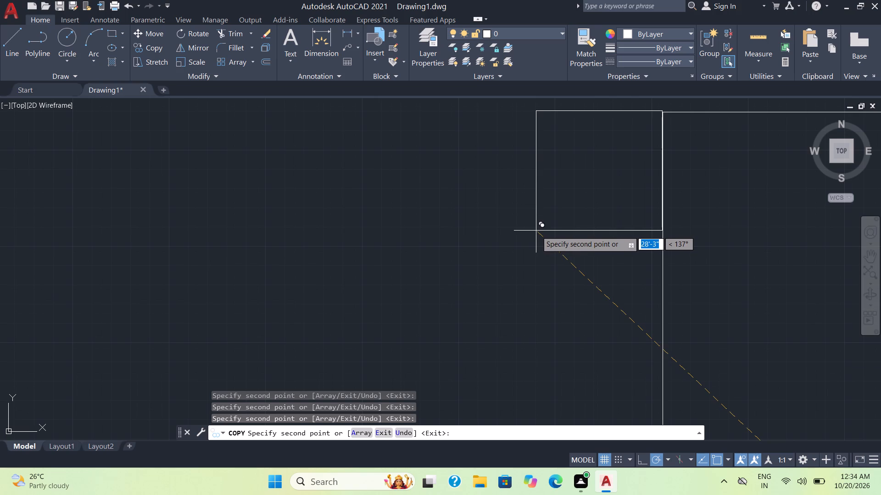
{"action": "left_click", "coordinate": [536, 231]}
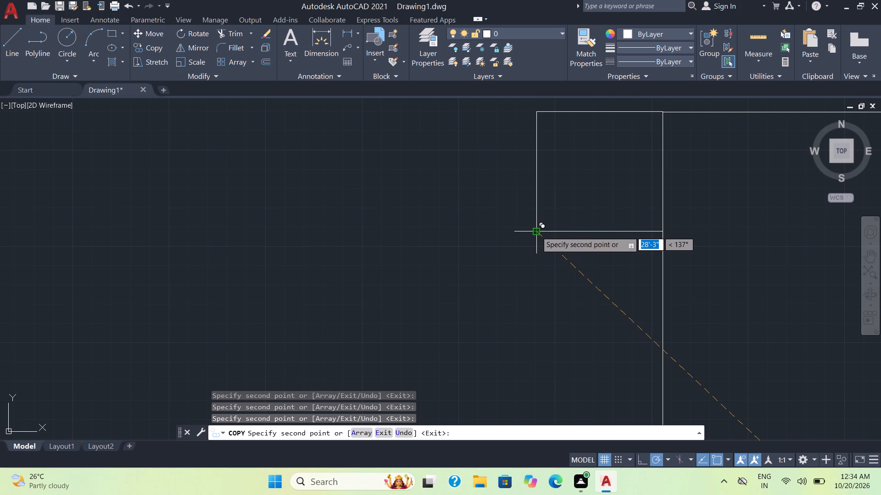
Copy the 3" square to the top east corner of the same facing wall, placing its lower-left corner on the wall corner.
{"action": "scroll", "coordinate": [572, 260], "scroll_direction": "down", "scroll_amount": 6}
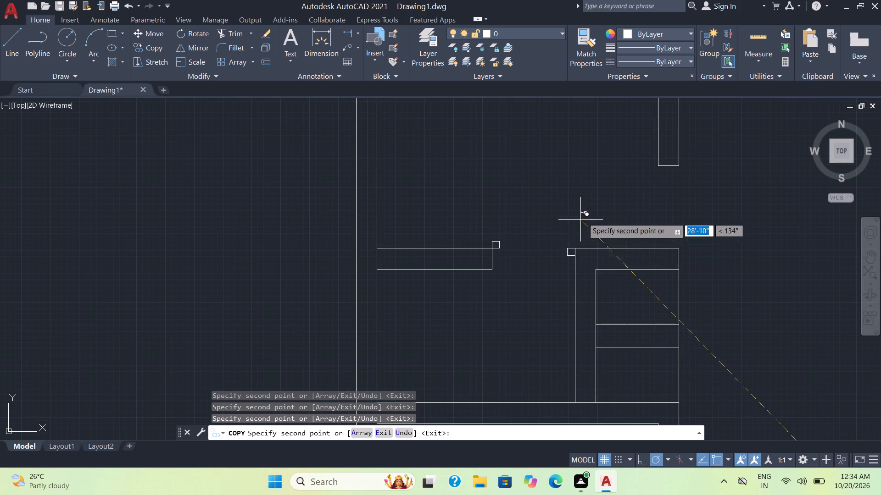
{"action": "scroll", "coordinate": [596, 207], "scroll_direction": "down", "scroll_amount": 1}
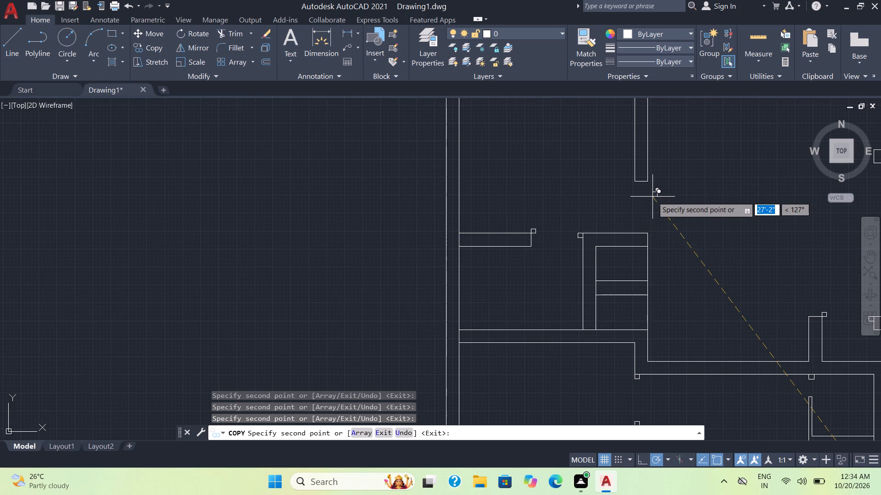
{"action": "scroll", "coordinate": [652, 197], "scroll_direction": "up", "scroll_amount": 2}
{"action": "scroll", "coordinate": [628, 280], "scroll_direction": "up", "scroll_amount": 3}
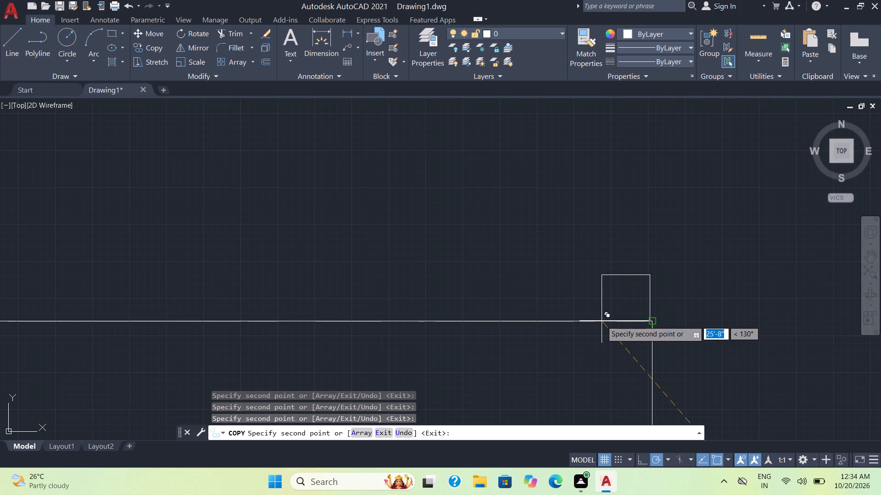
{"action": "scroll", "coordinate": [602, 321], "scroll_direction": "up", "scroll_amount": 1}
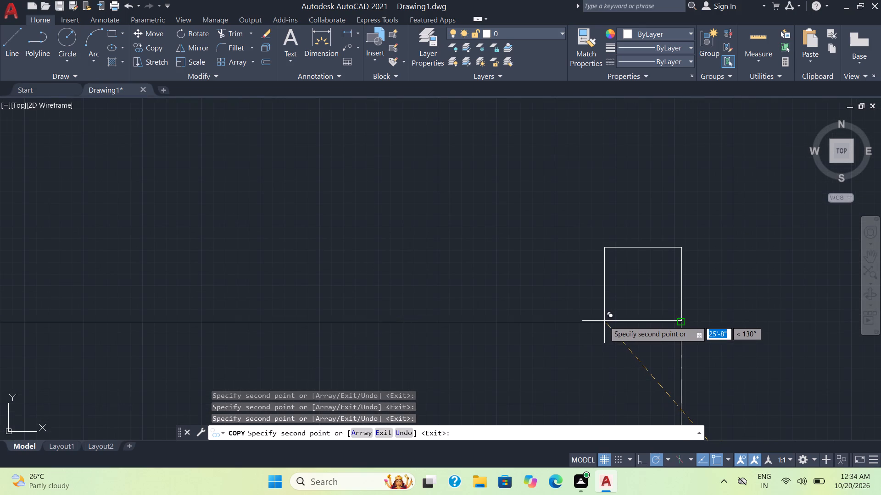
{"action": "left_click", "coordinate": [604, 322]}
Copy the 3" square beneath the south end of the long wall running down from the staircase's west side, flush with its east face.
{"action": "scroll", "coordinate": [601, 254], "scroll_direction": "down", "scroll_amount": 2}
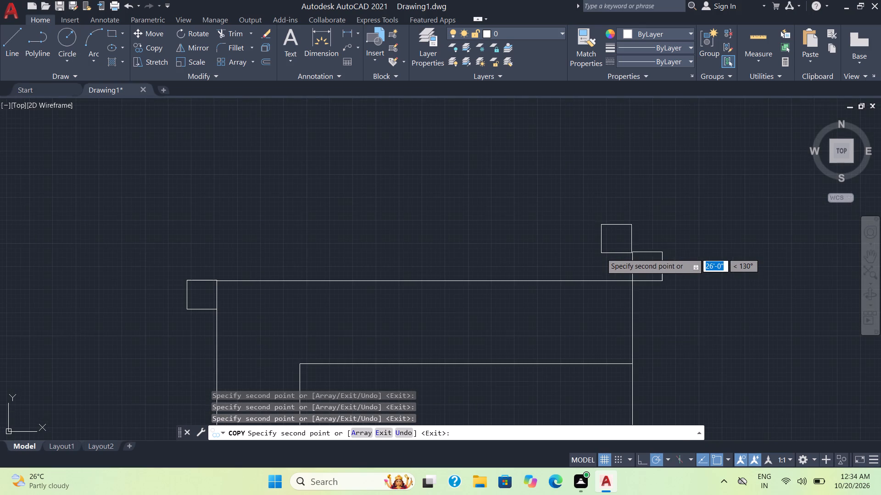
{"action": "middle_click_drag", "start_coordinate": [601, 245], "coordinate": [607, 425]}
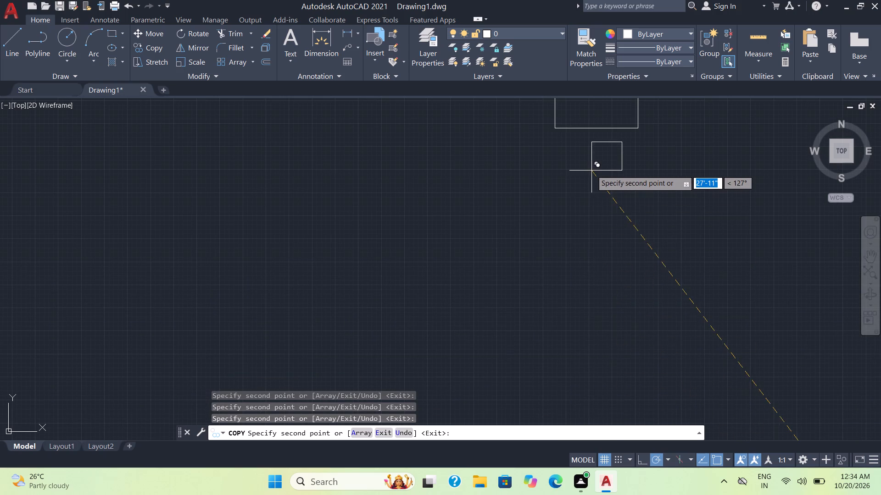
{"action": "scroll", "coordinate": [591, 170], "scroll_direction": "up", "scroll_amount": 1}
{"action": "middle_click_drag", "start_coordinate": [599, 168], "coordinate": [494, 265]}
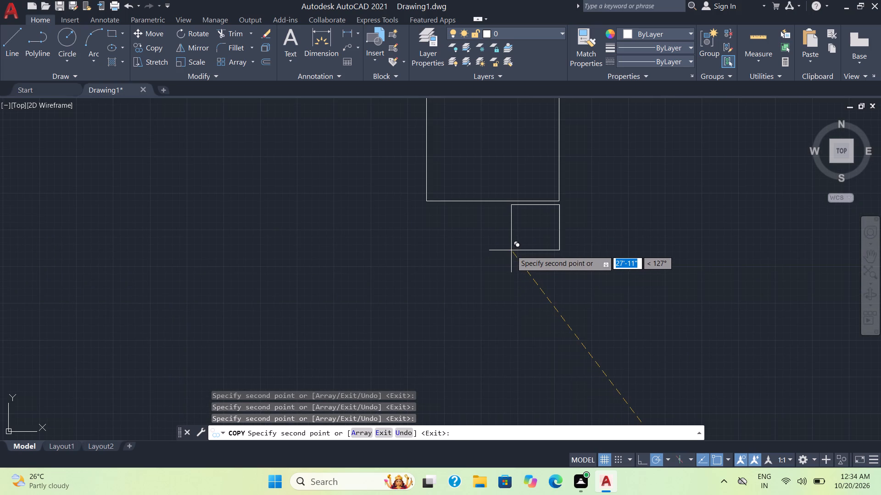
{"action": "scroll", "coordinate": [511, 250], "scroll_direction": "up", "scroll_amount": 1}
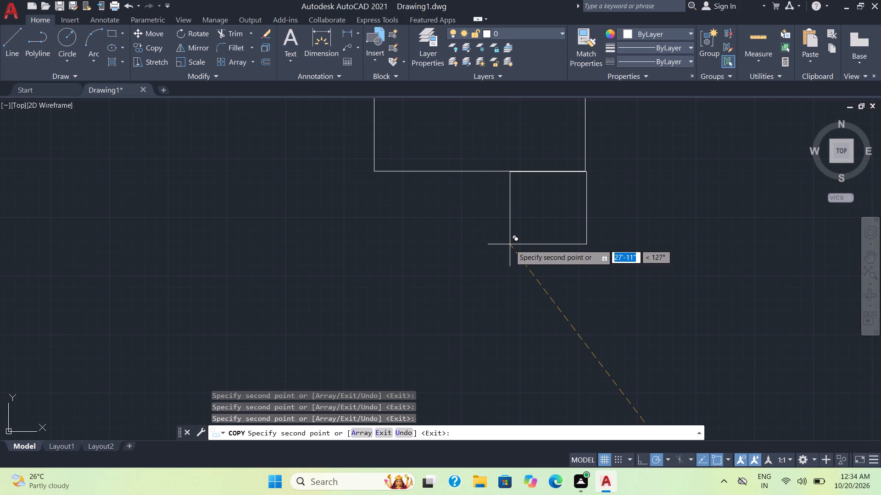
{"action": "scroll", "coordinate": [510, 244], "scroll_direction": "up", "scroll_amount": 1}
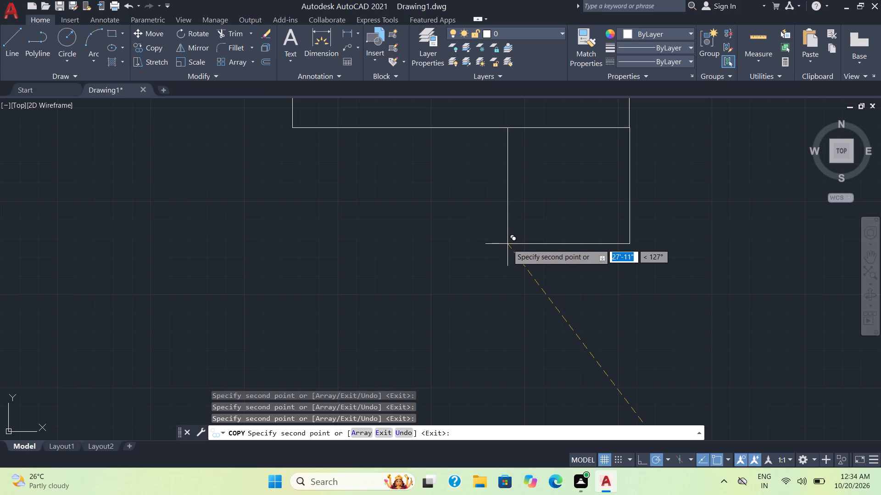
{"action": "left_click", "coordinate": [507, 244]}
Copy the 3" square to the top east corner of the northwest room's horizontal wall, with its lower-left corner on the wall corner.
{"action": "scroll", "coordinate": [541, 254], "scroll_direction": "down", "scroll_amount": 8}
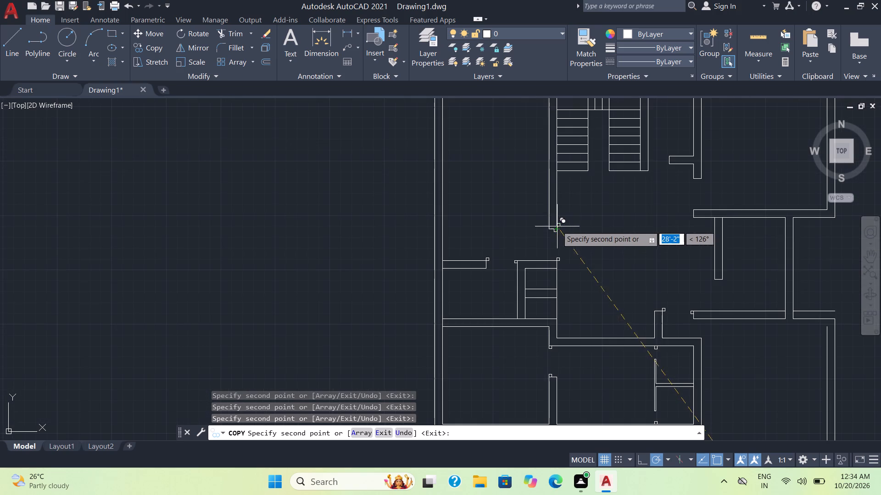
{"action": "scroll", "coordinate": [569, 211], "scroll_direction": "down", "scroll_amount": 1}
{"action": "middle_click_drag", "start_coordinate": [569, 211], "coordinate": [458, 285]}
{"action": "scroll", "coordinate": [441, 233], "scroll_direction": "up", "scroll_amount": 2}
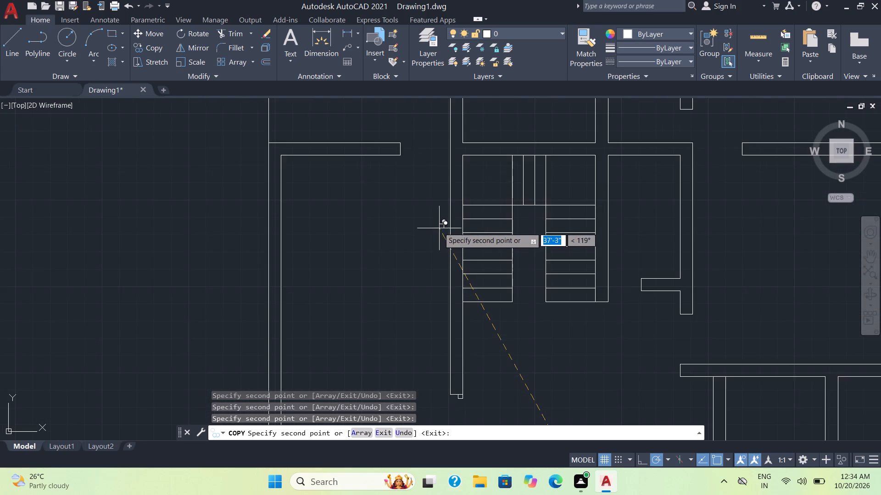
{"action": "scroll", "coordinate": [422, 204], "scroll_direction": "up", "scroll_amount": 1}
{"action": "middle_click_drag", "start_coordinate": [422, 204], "coordinate": [424, 300]}
{"action": "scroll", "coordinate": [421, 269], "scroll_direction": "up", "scroll_amount": 2}
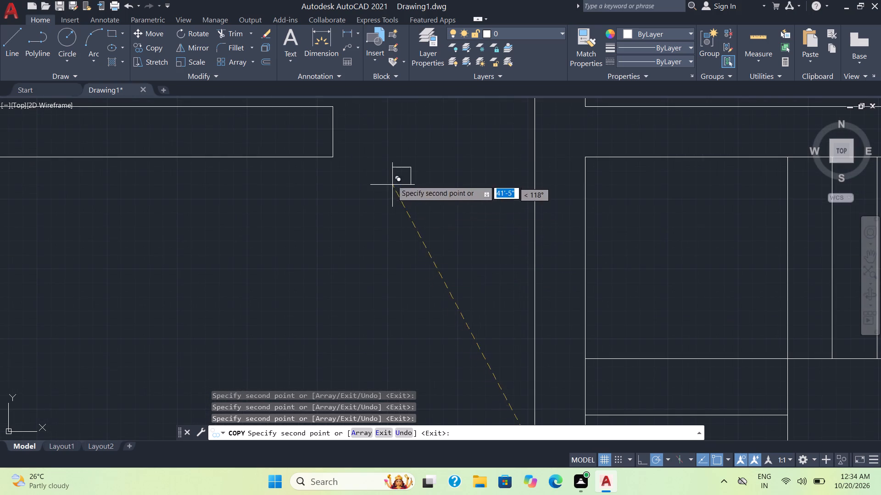
{"action": "middle_click_drag", "start_coordinate": [391, 179], "coordinate": [441, 309]}
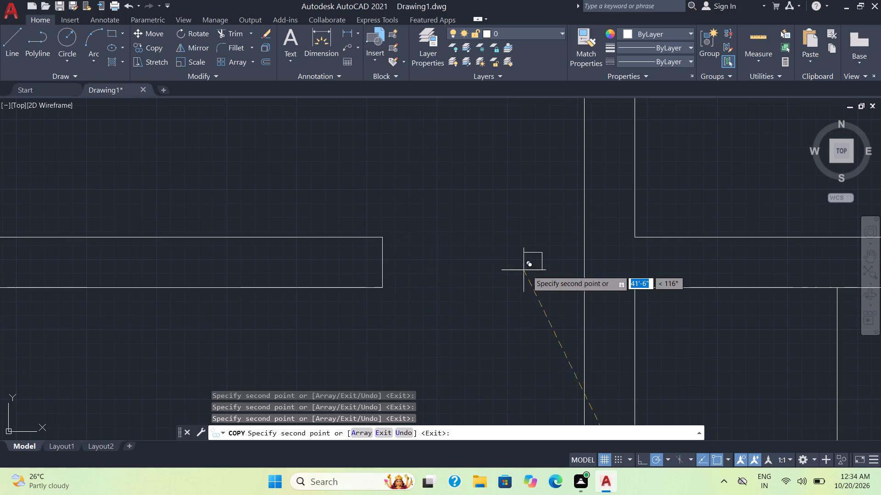
{"action": "scroll", "coordinate": [562, 258], "scroll_direction": "up", "scroll_amount": 2}
{"action": "scroll", "coordinate": [560, 258], "scroll_direction": "down", "scroll_amount": 2}
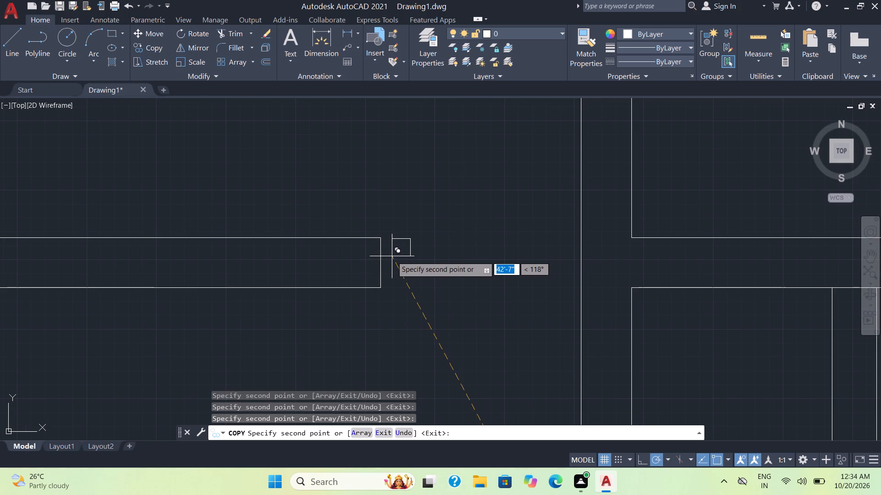
{"action": "scroll", "coordinate": [392, 256], "scroll_direction": "up", "scroll_amount": 2}
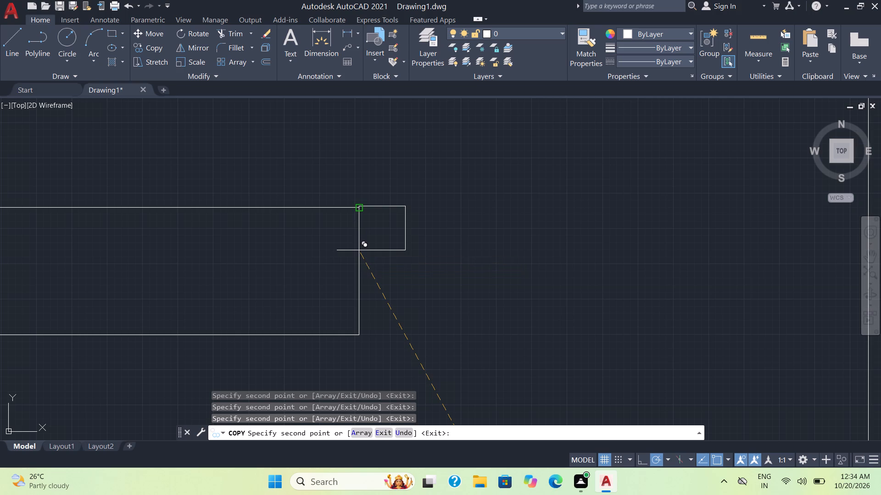
{"action": "scroll", "coordinate": [359, 250], "scroll_direction": "up", "scroll_amount": 1}
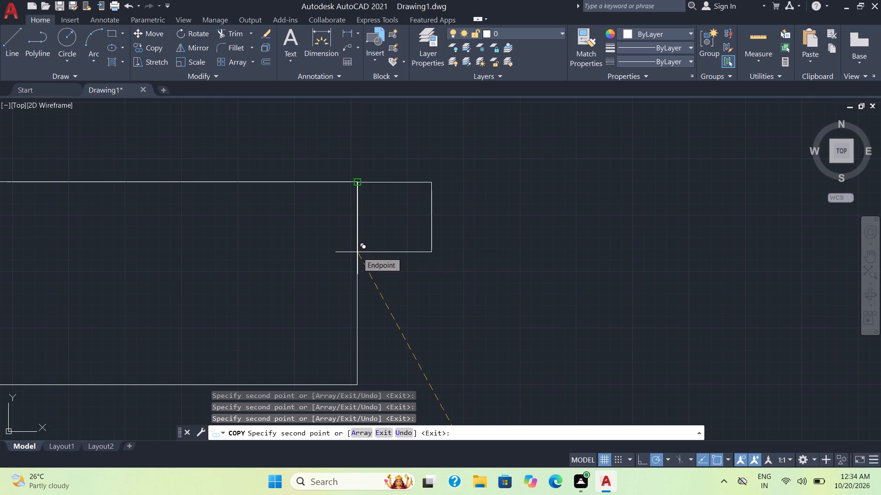
{"action": "left_click", "coordinate": [358, 252]}
Copy the 3" square to the opposite side of that opening, against the staircase wall's west face and level with the horizontal wall's top.
{"action": "scroll", "coordinate": [544, 299], "scroll_direction": "down", "scroll_amount": 2}
{"action": "scroll", "coordinate": [618, 304], "scroll_direction": "down", "scroll_amount": 2}
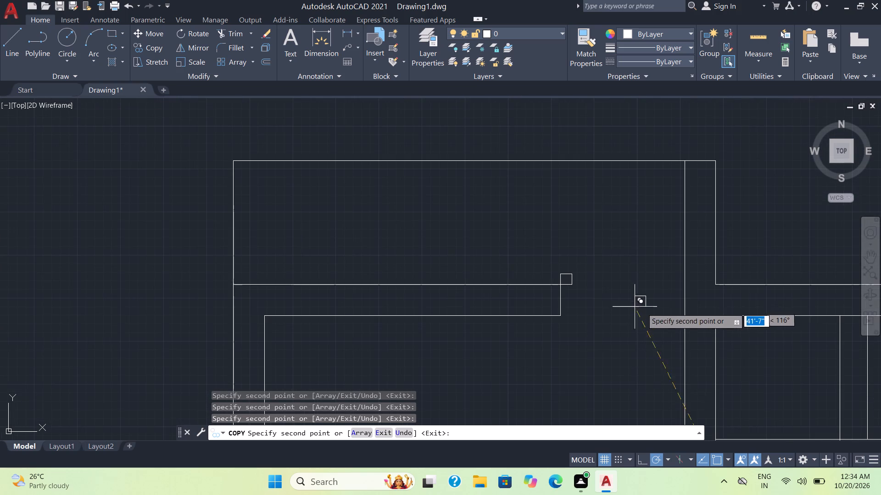
{"action": "middle_click_drag", "start_coordinate": [646, 307], "coordinate": [523, 310]}
{"action": "scroll", "coordinate": [523, 306], "scroll_direction": "up", "scroll_amount": 3}
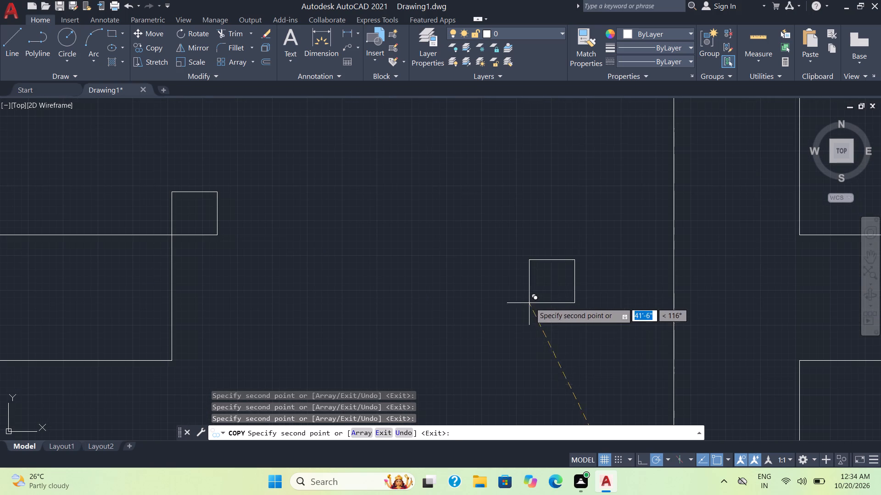
{"action": "scroll", "coordinate": [606, 286], "scroll_direction": "up", "scroll_amount": 1}
{"action": "scroll", "coordinate": [615, 288], "scroll_direction": "down", "scroll_amount": 1}
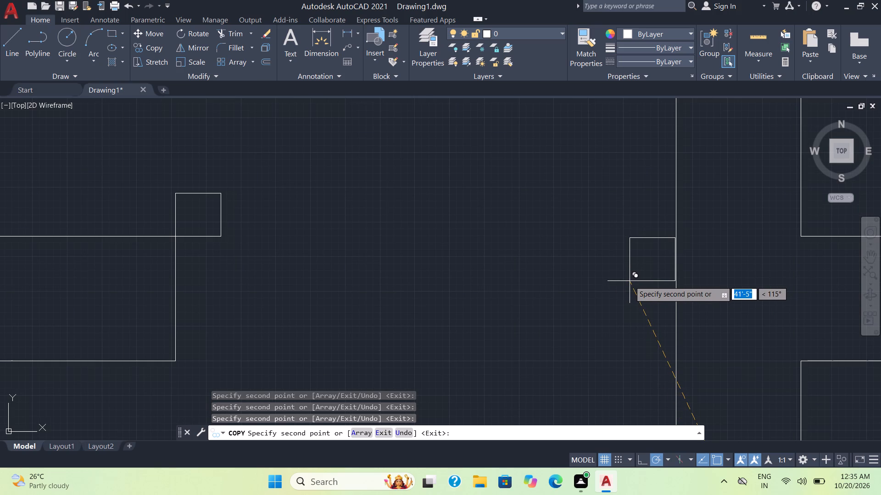
{"action": "left_click", "coordinate": [630, 281]}
Copy the 3" square beneath the free south end of the vertical wall southeast of the staircase, flush with its west face.
{"action": "scroll", "coordinate": [676, 304], "scroll_direction": "down", "scroll_amount": 5}
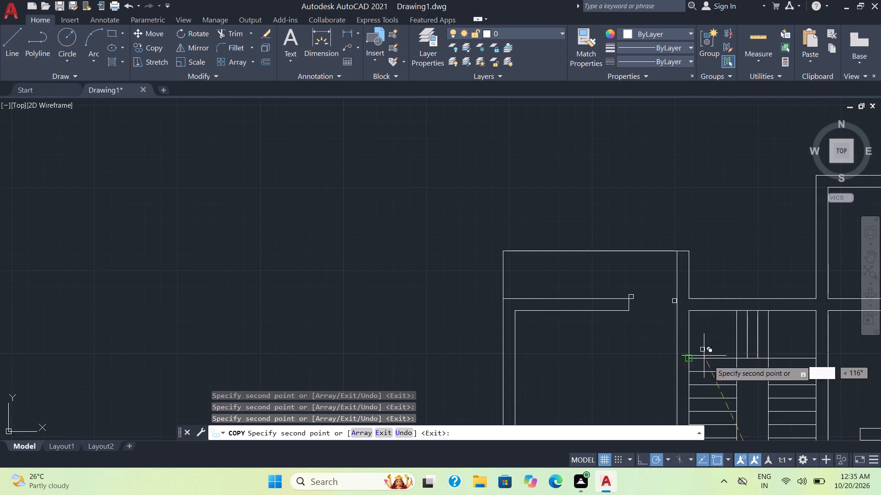
{"action": "scroll", "coordinate": [811, 341], "scroll_direction": "down", "scroll_amount": 1}
{"action": "middle_click_drag", "start_coordinate": [811, 340], "coordinate": [448, 294]}
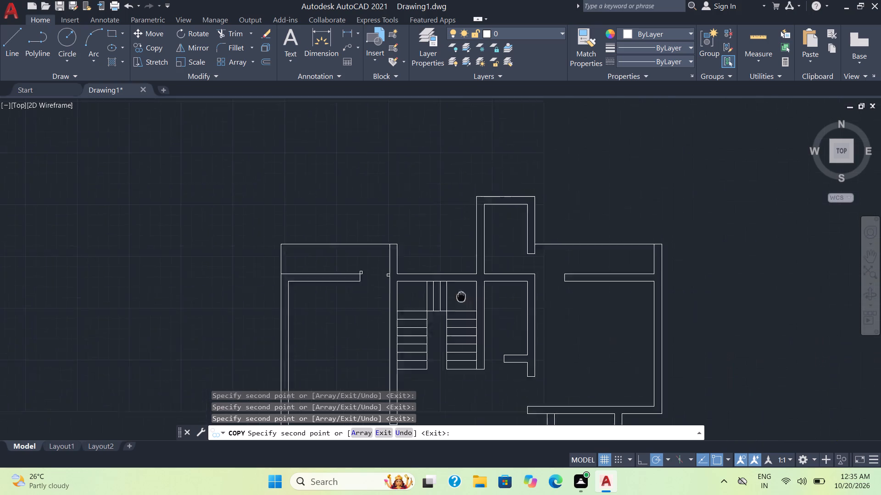
{"action": "middle_click_drag", "start_coordinate": [448, 294], "coordinate": [370, 267]}
{"action": "middle_click_drag", "start_coordinate": [475, 363], "coordinate": [475, 183]}
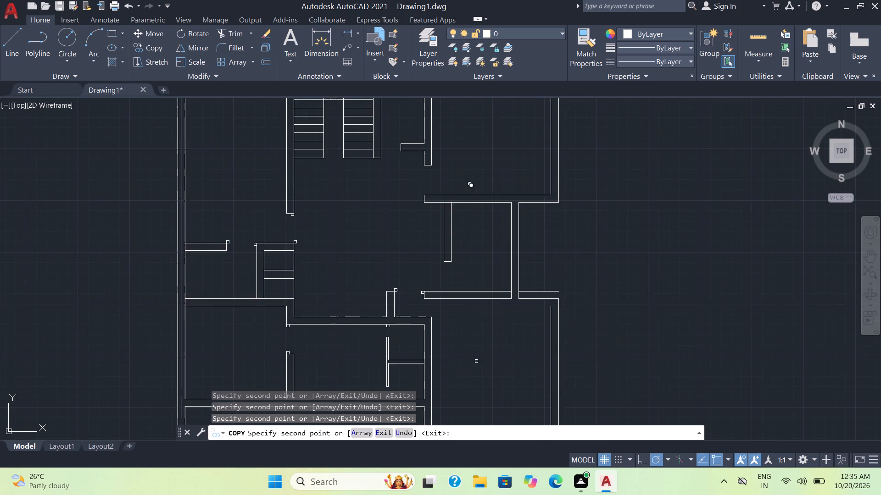
{"action": "scroll", "coordinate": [475, 176], "scroll_direction": "up", "scroll_amount": 1}
{"action": "scroll", "coordinate": [447, 374], "scroll_direction": "up", "scroll_amount": 2}
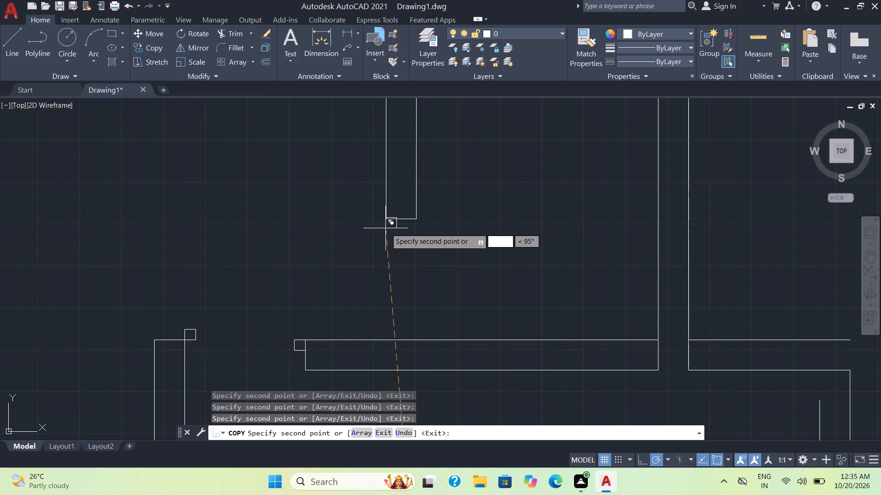
{"action": "scroll", "coordinate": [388, 229], "scroll_direction": "up", "scroll_amount": 4}
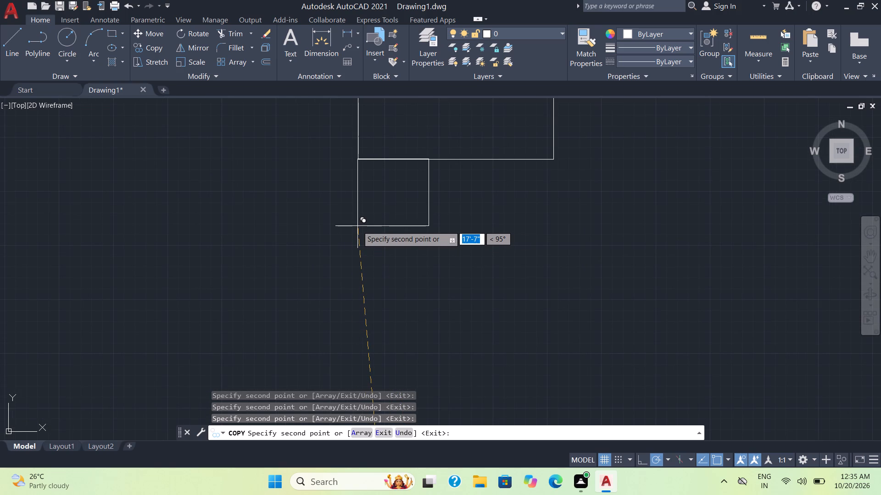
{"action": "left_click", "coordinate": [357, 226]}
Copy the 3" square onto the top of the horizontal wall directly south, vertically aligned with the square above.
{"action": "scroll", "coordinate": [372, 263], "scroll_direction": "down", "scroll_amount": 2}
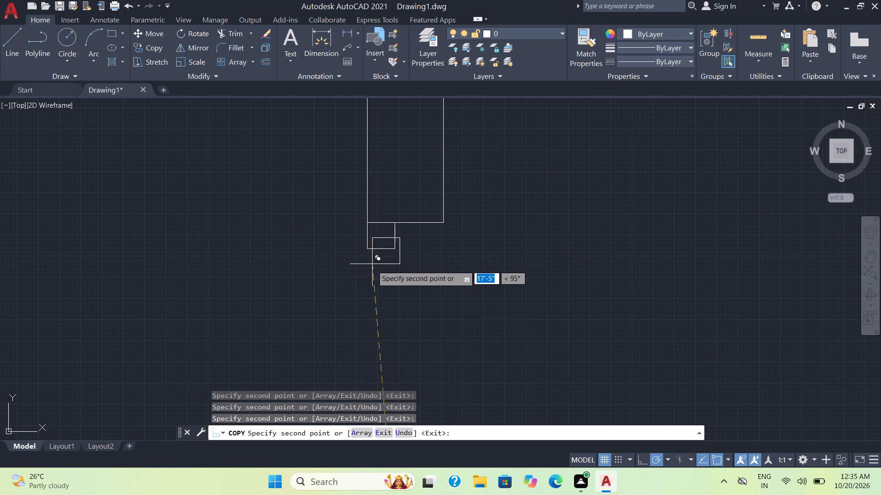
{"action": "middle_click_drag", "start_coordinate": [382, 364], "coordinate": [392, 156]}
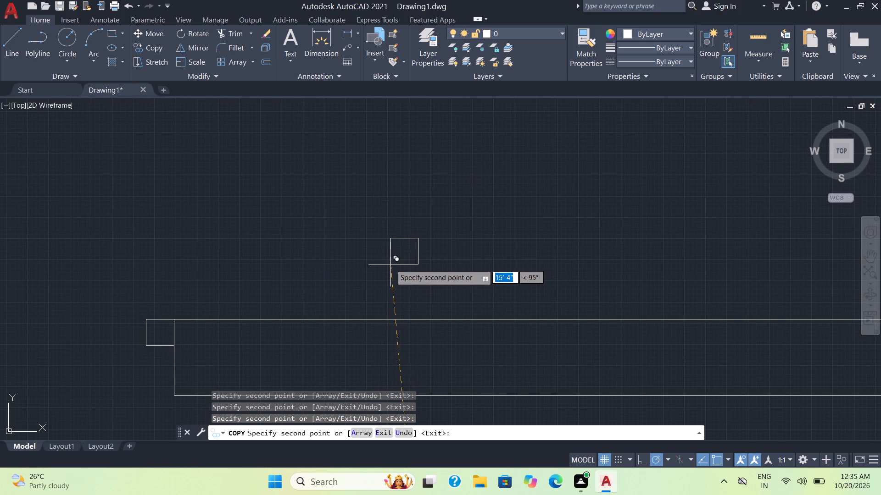
{"action": "scroll", "coordinate": [396, 262], "scroll_direction": "down", "scroll_amount": 1}
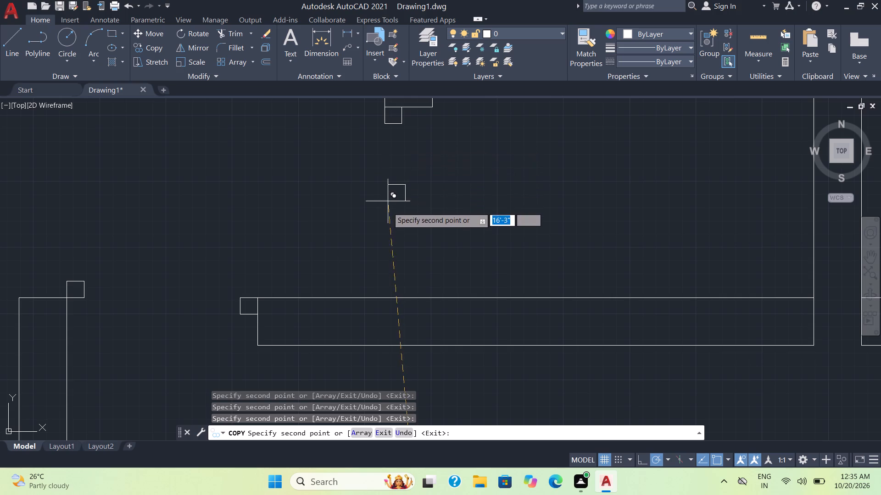
{"action": "left_click", "coordinate": [385, 297]}
Copy the 3" square to the top west corner of the northeast room's bottom wall, with its lower-left corner on the wall corner.
{"action": "scroll", "coordinate": [412, 225], "scroll_direction": "down", "scroll_amount": 1}
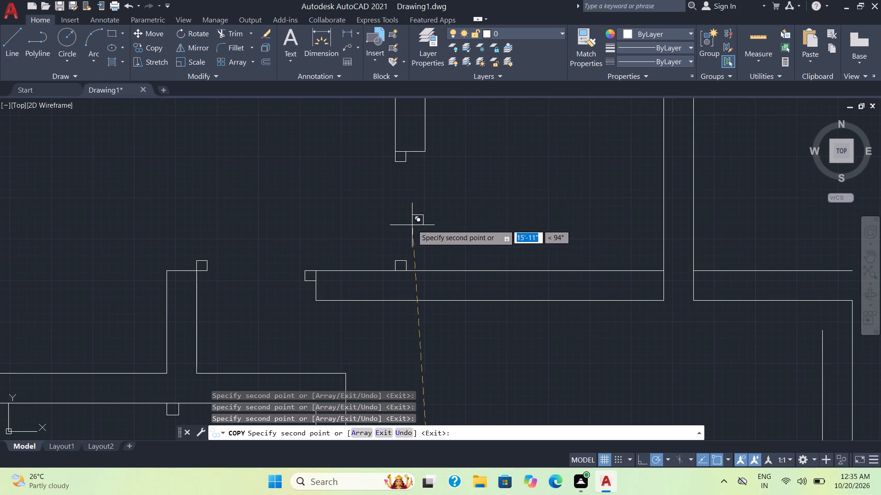
{"action": "scroll", "coordinate": [468, 181], "scroll_direction": "down", "scroll_amount": 1}
{"action": "middle_click_drag", "start_coordinate": [468, 181], "coordinate": [469, 407]}
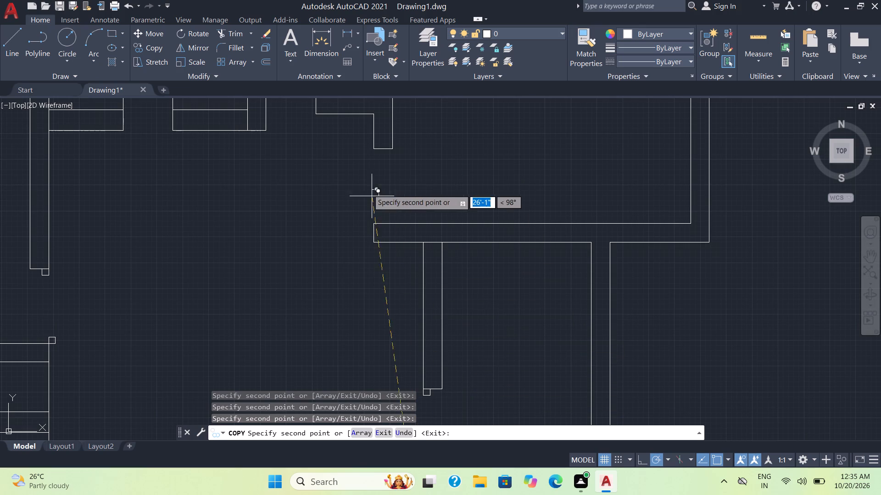
{"action": "scroll", "coordinate": [374, 222], "scroll_direction": "up", "scroll_amount": 2}
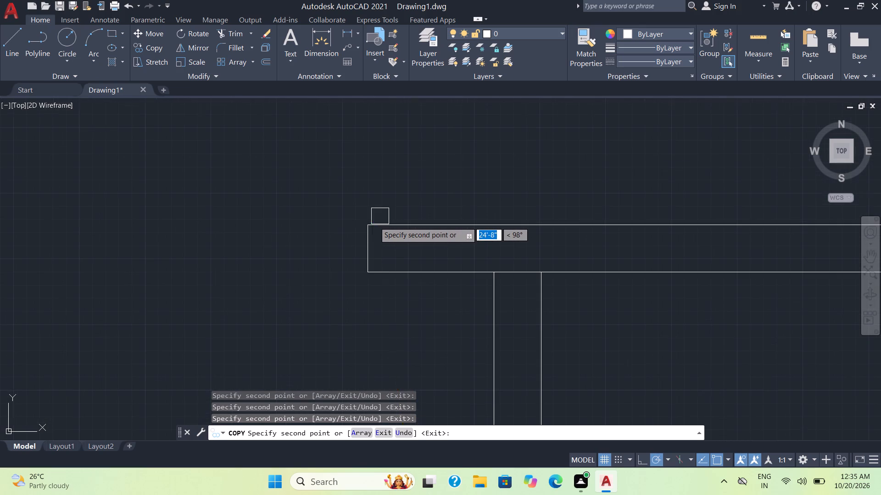
{"action": "left_click", "coordinate": [368, 224]}
Copy the 3" square to the north side of that opening, beneath the vertical wall's end and flush with its west face.
{"action": "scroll", "coordinate": [410, 193], "scroll_direction": "down", "scroll_amount": 2}
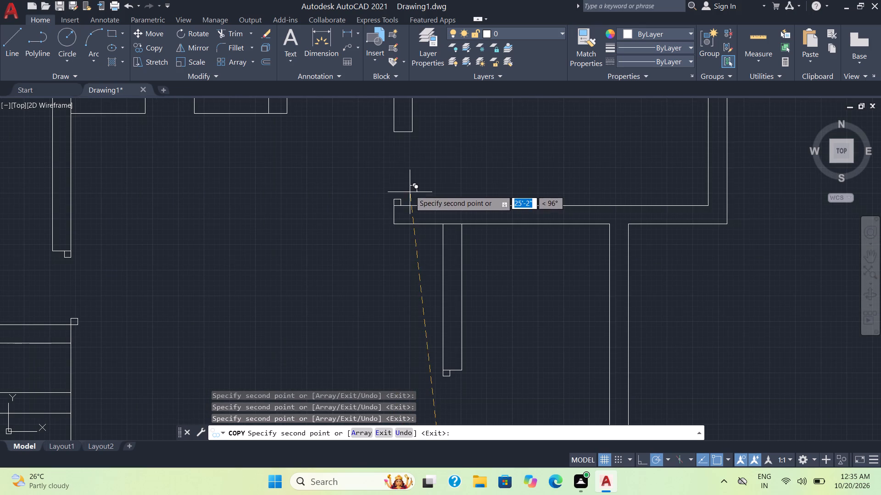
{"action": "middle_click_drag", "start_coordinate": [396, 122], "coordinate": [400, 258]}
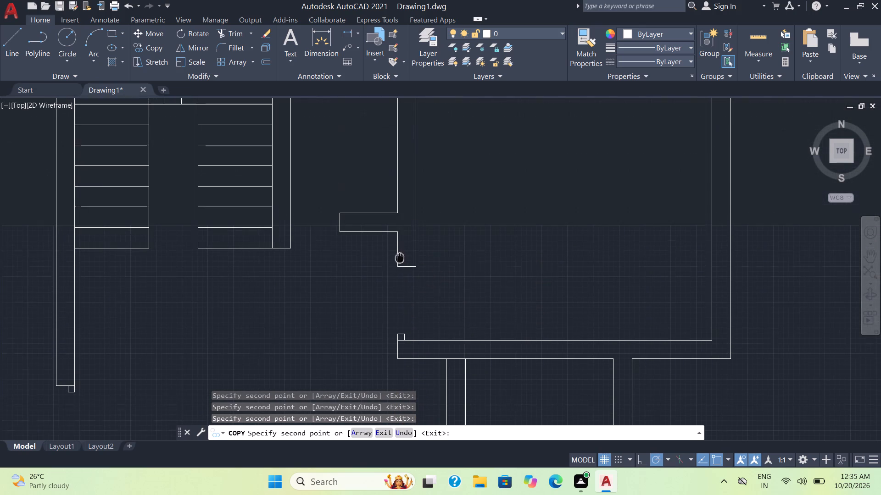
{"action": "middle_click_drag", "start_coordinate": [400, 258], "coordinate": [400, 259]}
{"action": "scroll", "coordinate": [396, 296], "scroll_direction": "up", "scroll_amount": 2}
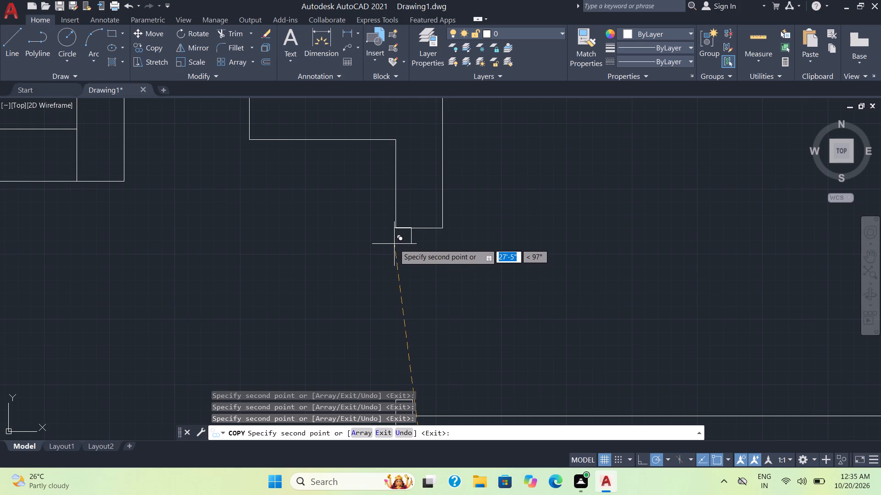
{"action": "scroll", "coordinate": [394, 244], "scroll_direction": "up", "scroll_amount": 2}
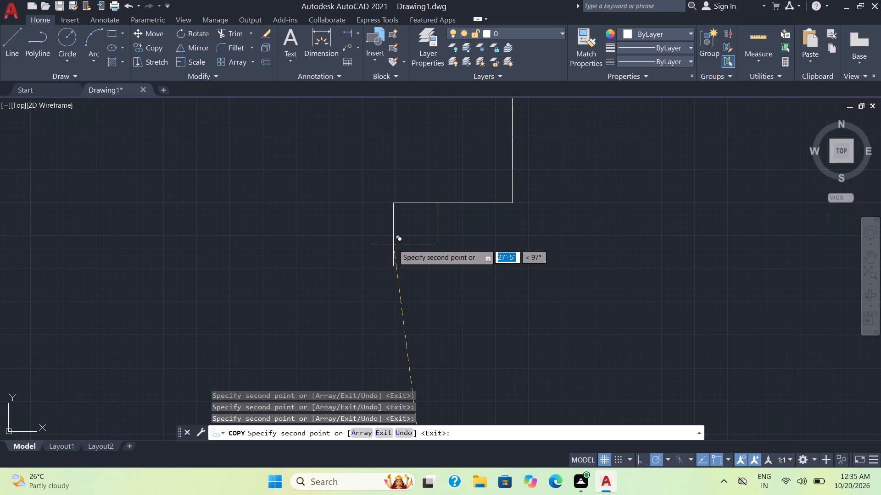
{"action": "left_click", "coordinate": [393, 245]}
Copy the 3" square outside the west end of the short horizontal stub facing the staircase, flush with the stub's bottom edge.
{"action": "scroll", "coordinate": [433, 203], "scroll_direction": "down", "scroll_amount": 2}
{"action": "scroll", "coordinate": [313, 199], "scroll_direction": "down", "scroll_amount": 2}
{"action": "middle_click_drag", "start_coordinate": [313, 199], "coordinate": [409, 267]}
{"action": "scroll", "coordinate": [405, 252], "scroll_direction": "up", "scroll_amount": 1}
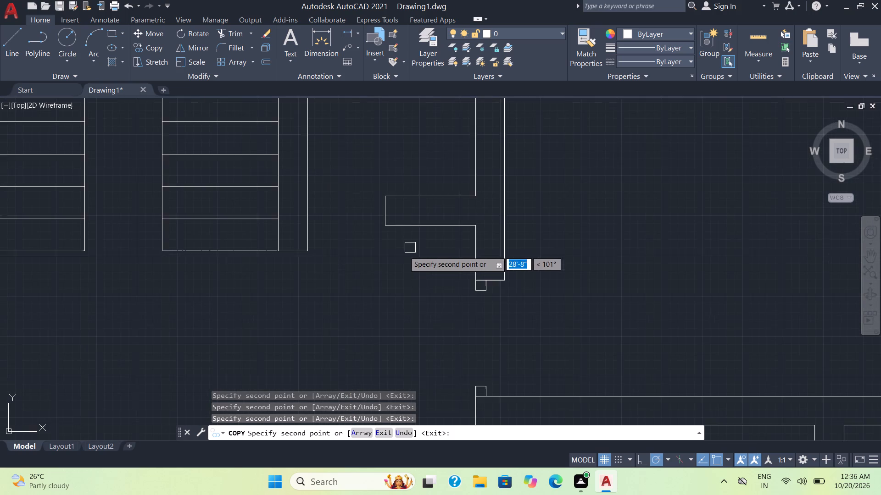
{"action": "scroll", "coordinate": [403, 250], "scroll_direction": "up", "scroll_amount": 1}
{"action": "scroll", "coordinate": [368, 214], "scroll_direction": "up", "scroll_amount": 3}
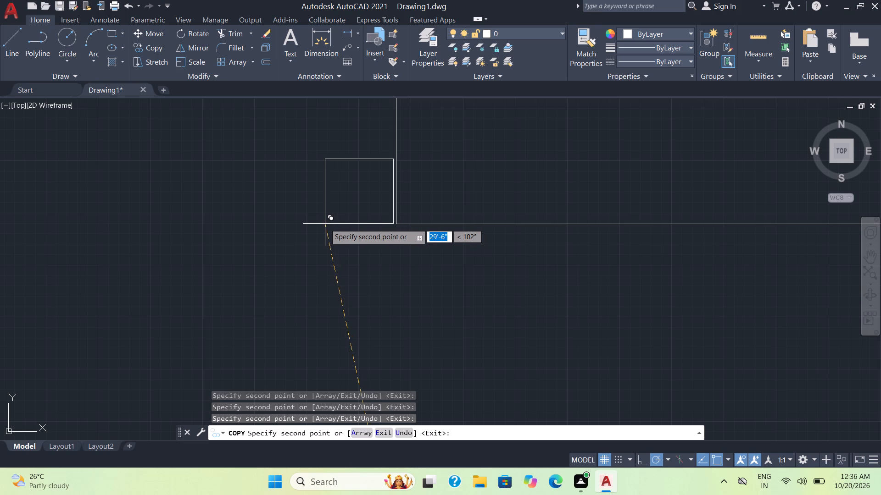
{"action": "scroll", "coordinate": [324, 223], "scroll_direction": "up", "scroll_amount": 2}
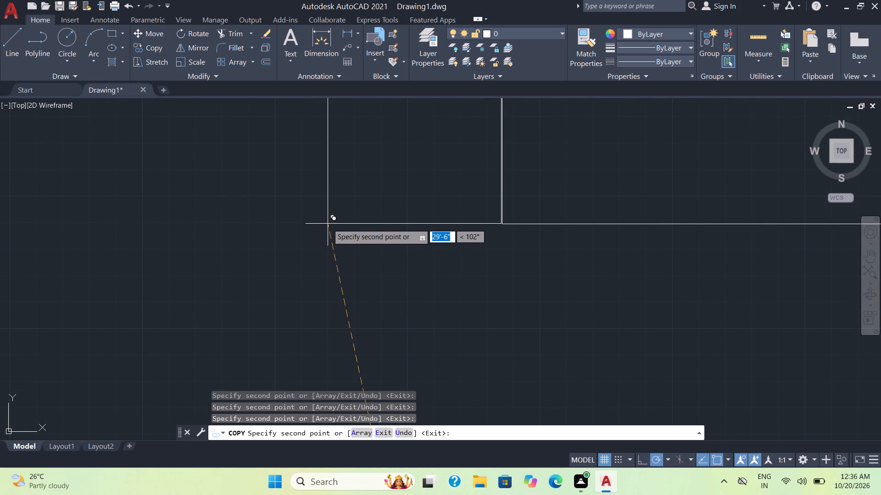
{"action": "left_click", "coordinate": [329, 224]}
Copy the 3" square onto the east face of the staircase's east wall, directly opposite the square on the short stub.
{"action": "scroll", "coordinate": [319, 224], "scroll_direction": "down", "scroll_amount": 3}
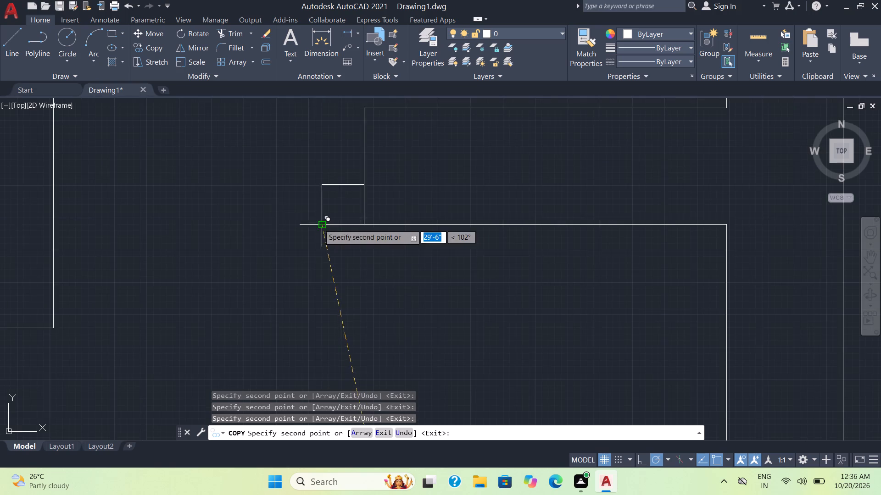
{"action": "scroll", "coordinate": [270, 228], "scroll_direction": "down", "scroll_amount": 2}
{"action": "middle_click_drag", "start_coordinate": [270, 228], "coordinate": [441, 259]}
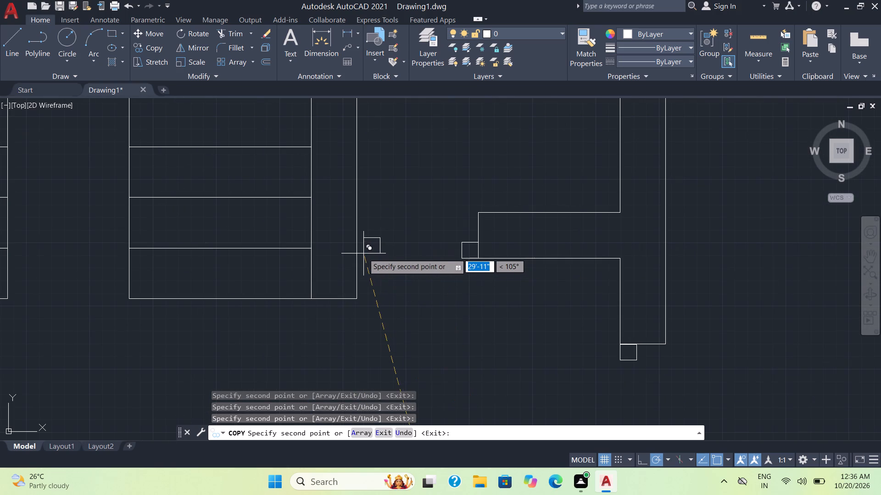
{"action": "scroll", "coordinate": [359, 258], "scroll_direction": "up", "scroll_amount": 2}
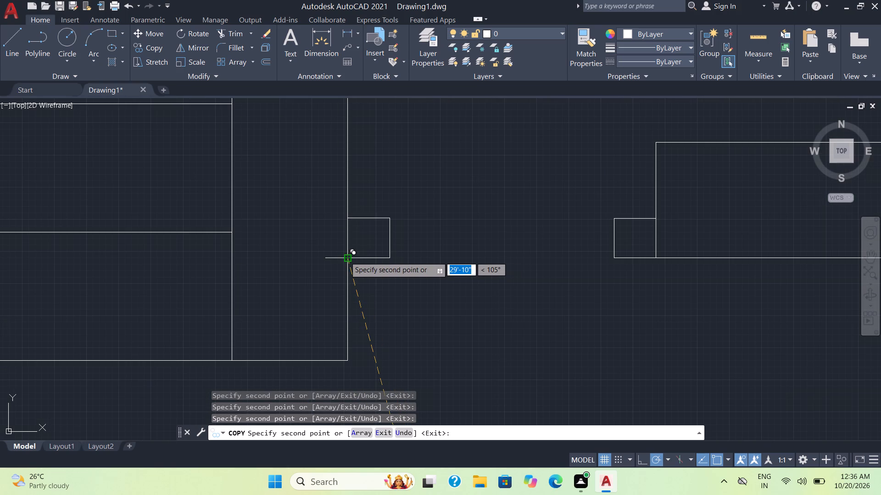
{"action": "left_click", "coordinate": [345, 258]}
Copy the 3" square outside the west end of the northeast room's top wall, flush with that wall's upper edge.
{"action": "scroll", "coordinate": [451, 274], "scroll_direction": "down", "scroll_amount": 3}
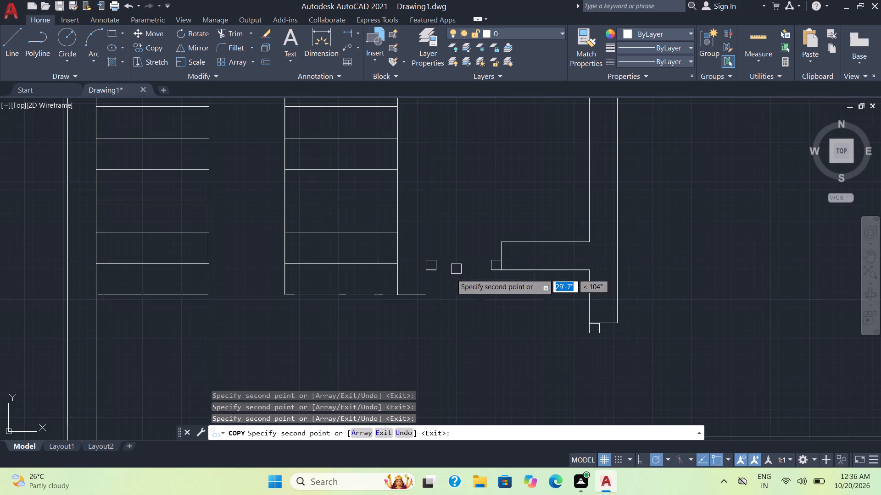
{"action": "scroll", "coordinate": [692, 291], "scroll_direction": "down", "scroll_amount": 2}
{"action": "middle_click_drag", "start_coordinate": [677, 228], "coordinate": [438, 344]}
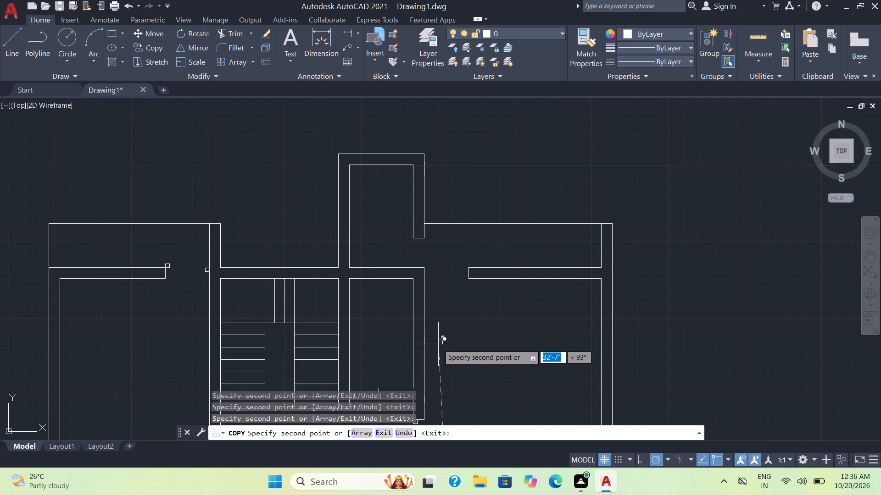
{"action": "scroll", "coordinate": [433, 324], "scroll_direction": "up", "scroll_amount": 2}
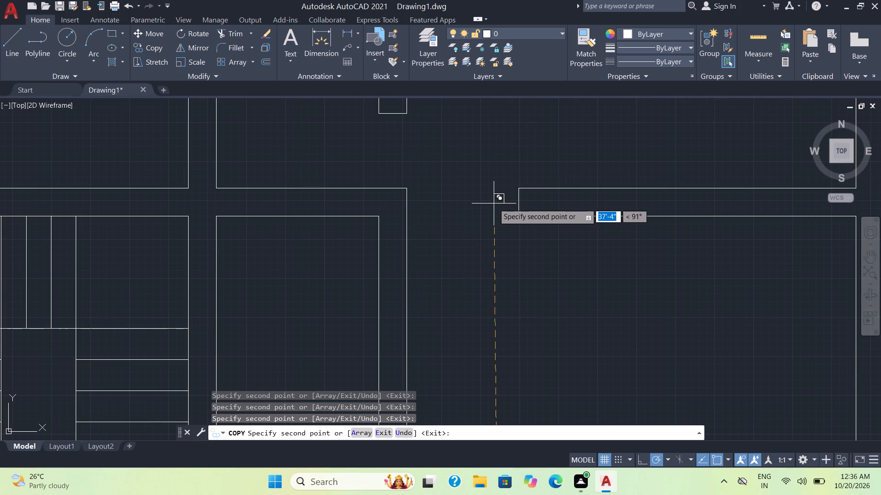
{"action": "scroll", "coordinate": [496, 202], "scroll_direction": "up", "scroll_amount": 4}
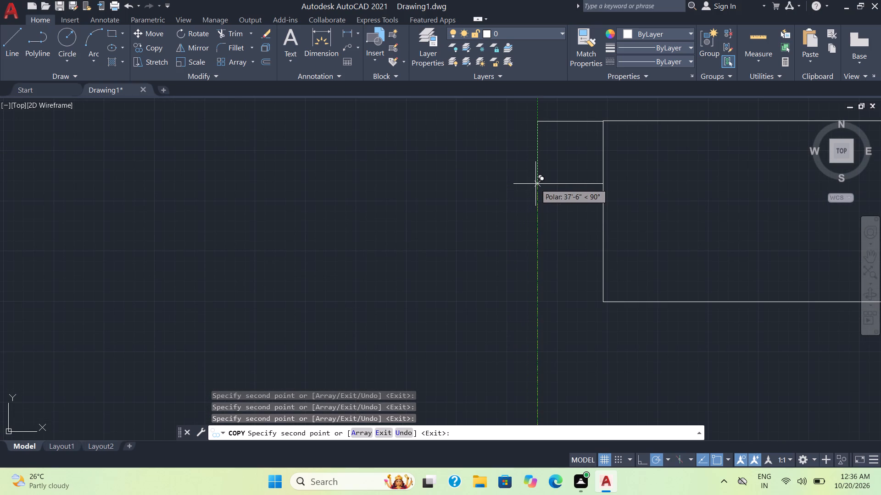
{"action": "left_click", "coordinate": [535, 183]}
Copy the 3" square to the wall corner across that opening, with its lower-left corner on the wall's northeast corner.
{"action": "scroll", "coordinate": [392, 209], "scroll_direction": "down", "scroll_amount": 2}
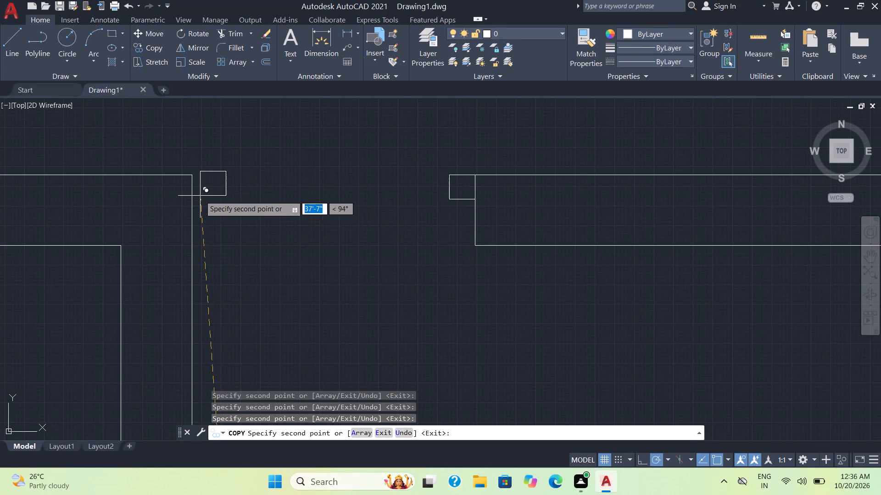
{"action": "scroll", "coordinate": [193, 200], "scroll_direction": "up", "scroll_amount": 1}
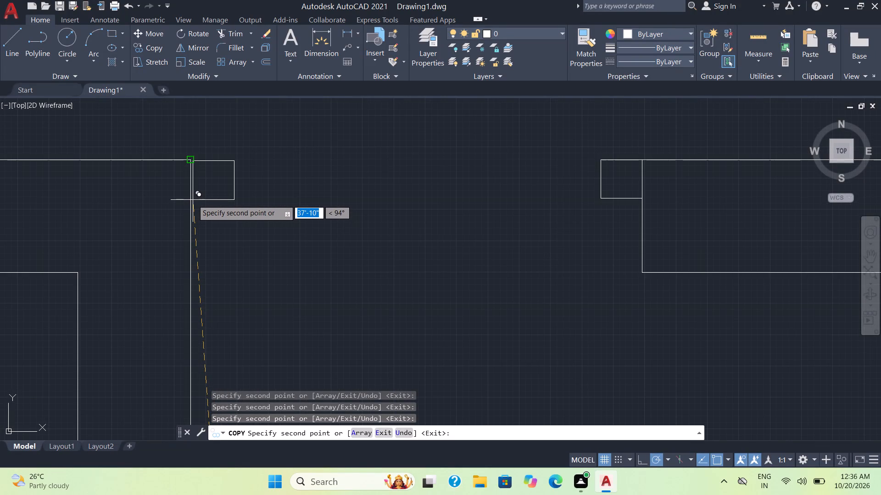
{"action": "left_click", "coordinate": [192, 200]}
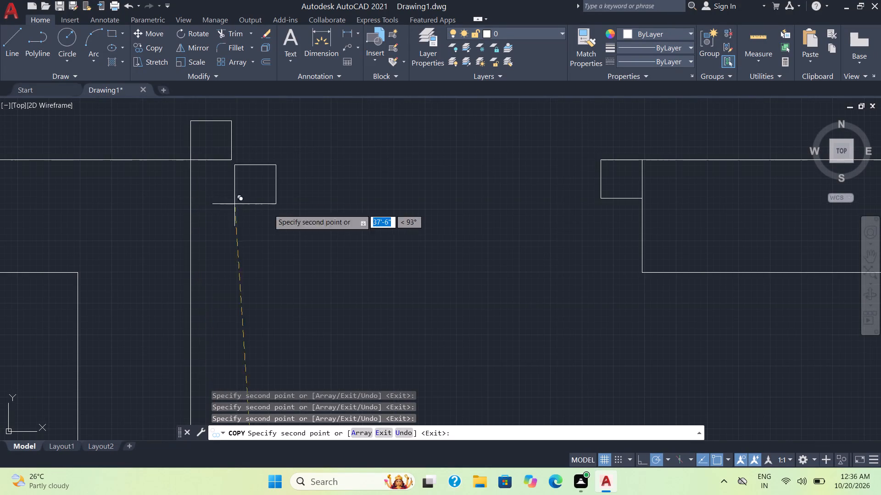
Copy the 3" square beneath the end of the projecting north room's east wall, flush with the wall's east face.
{"action": "scroll", "coordinate": [387, 227], "scroll_direction": "down", "scroll_amount": 5}
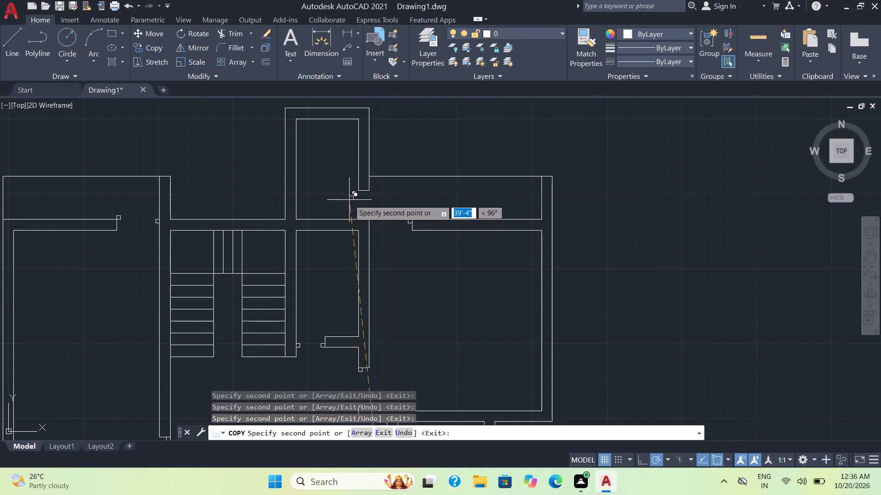
{"action": "scroll", "coordinate": [352, 198], "scroll_direction": "up", "scroll_amount": 2}
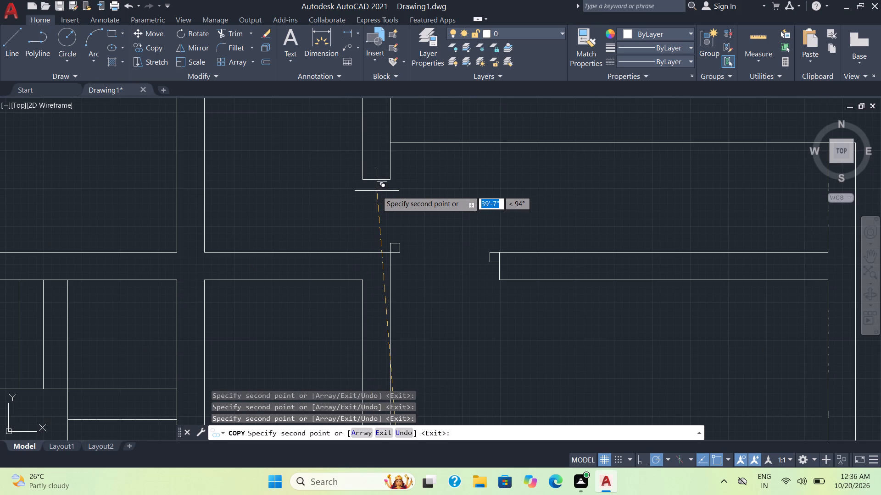
{"action": "scroll", "coordinate": [377, 191], "scroll_direction": "up", "scroll_amount": 3}
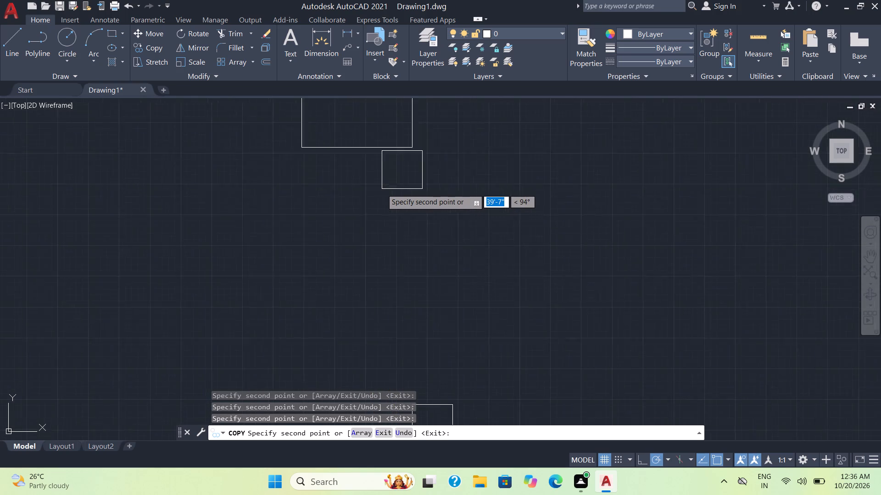
{"action": "scroll", "coordinate": [382, 189], "scroll_direction": "up", "scroll_amount": 1}
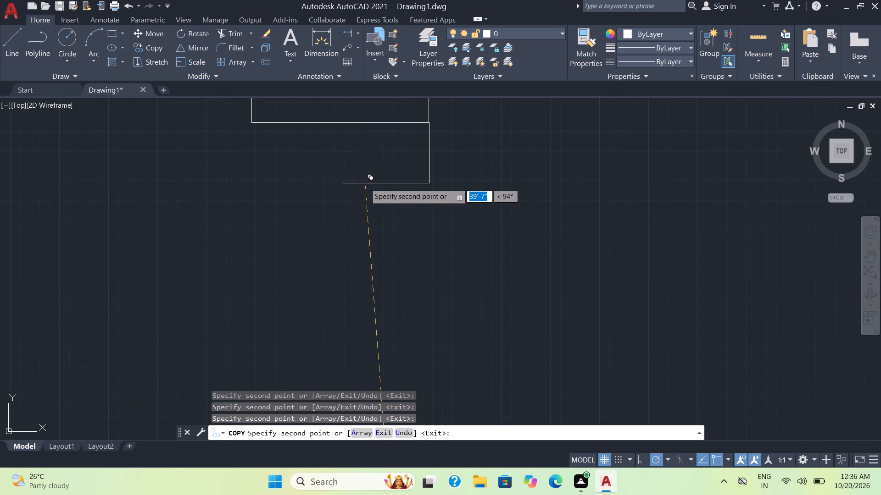
{"action": "left_click", "coordinate": [365, 183]}
Copy the 3" square again onto the wall corner directly south, with its lower-left corner snapped to the corner.
{"action": "scroll", "coordinate": [367, 208], "scroll_direction": "down", "scroll_amount": 2}
{"action": "scroll", "coordinate": [389, 344], "scroll_direction": "down", "scroll_amount": 1}
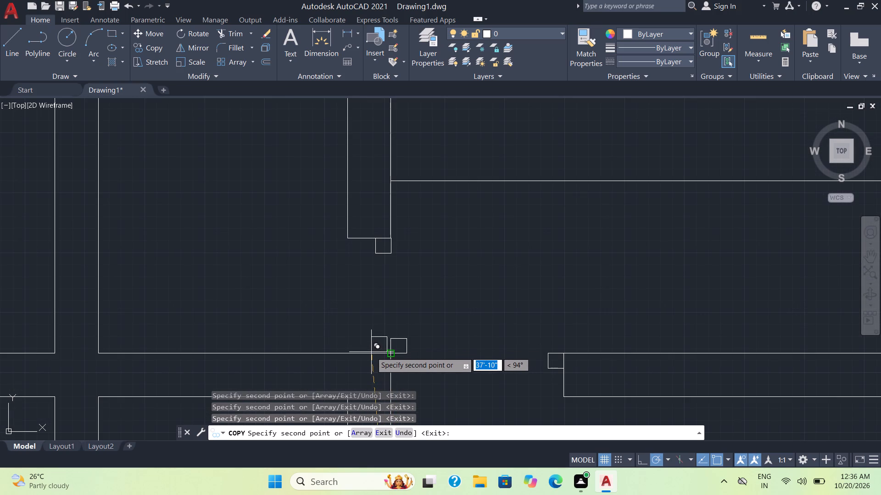
{"action": "scroll", "coordinate": [371, 352], "scroll_direction": "up", "scroll_amount": 2}
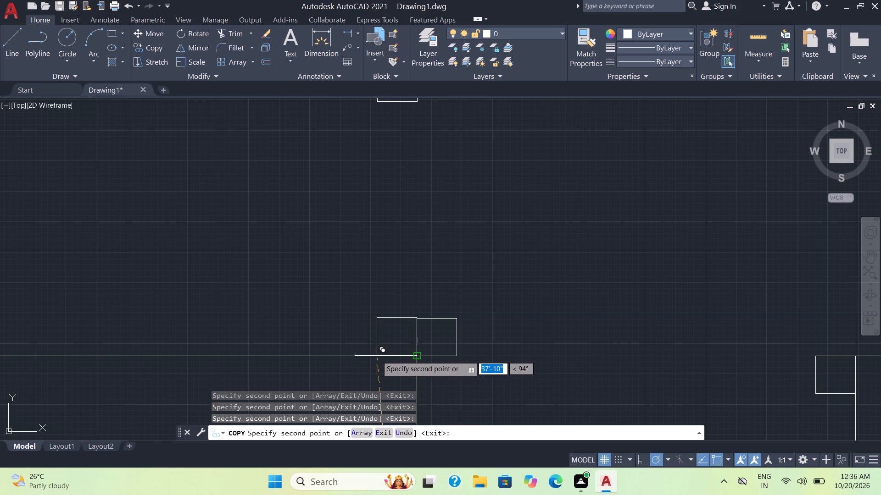
{"action": "left_click", "coordinate": [377, 355]}
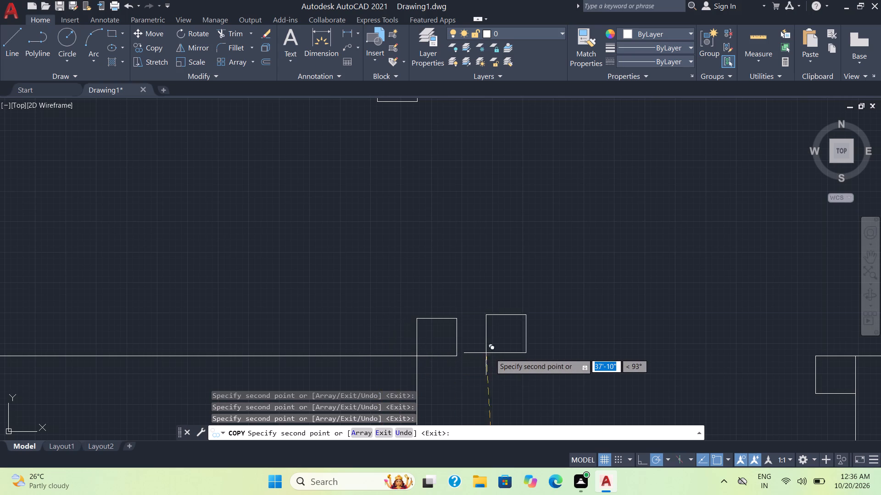
Examine the door openings across the rest of the plan for missing jambs and end the Copy command.
{"action": "scroll", "coordinate": [500, 355], "scroll_direction": "down", "scroll_amount": 4}
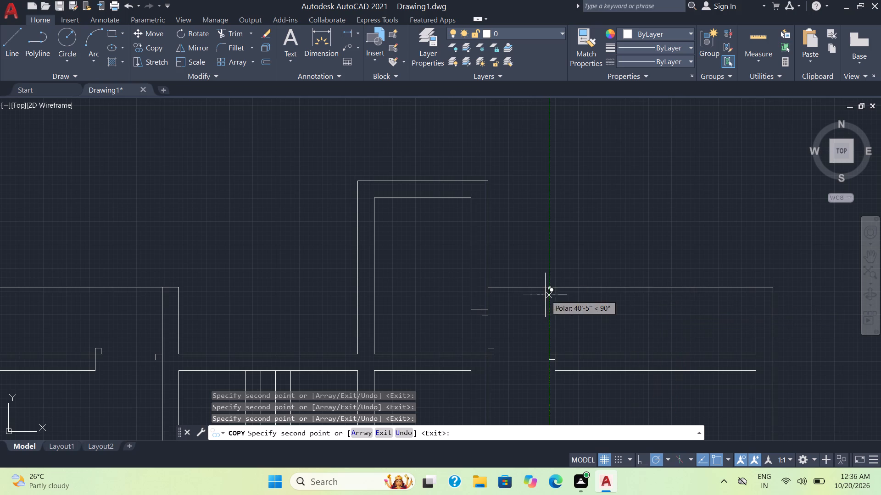
{"action": "scroll", "coordinate": [538, 398], "scroll_direction": "down", "scroll_amount": 1}
{"action": "middle_click_drag", "start_coordinate": [538, 398], "coordinate": [538, 393]}
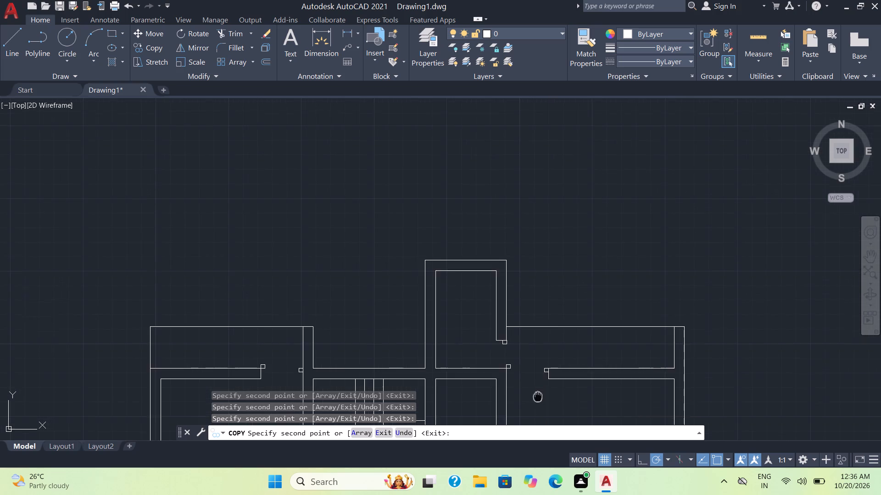
{"action": "middle_click_drag", "start_coordinate": [538, 393], "coordinate": [549, 135]}
{"action": "scroll", "coordinate": [566, 236], "scroll_direction": "down", "scroll_amount": 1}
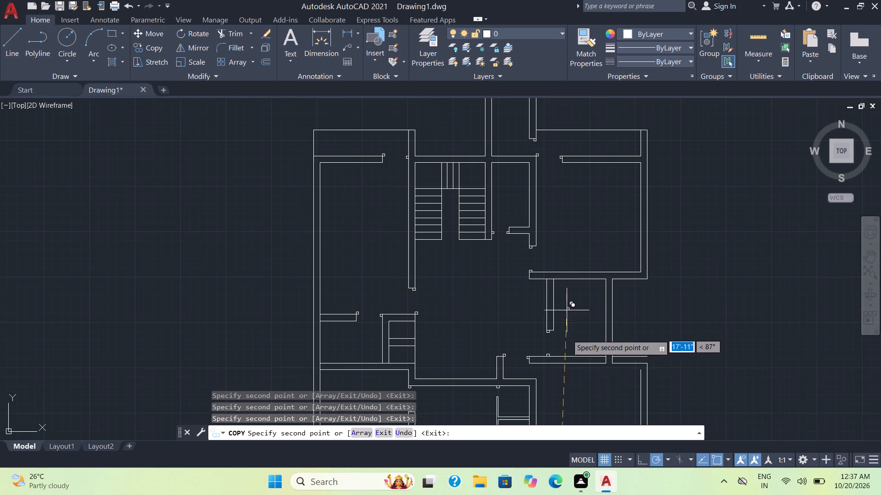
{"action": "middle_click_drag", "start_coordinate": [569, 388], "coordinate": [481, 200]}
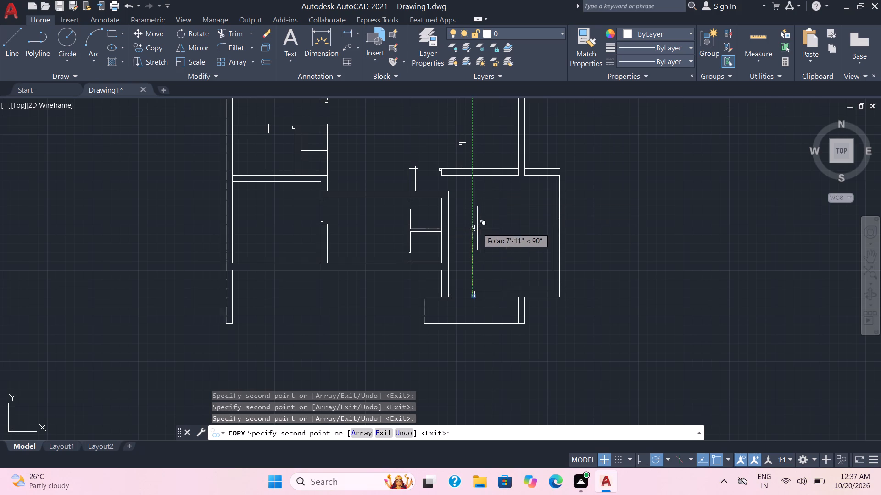
{"action": "key", "text": "Escape"}
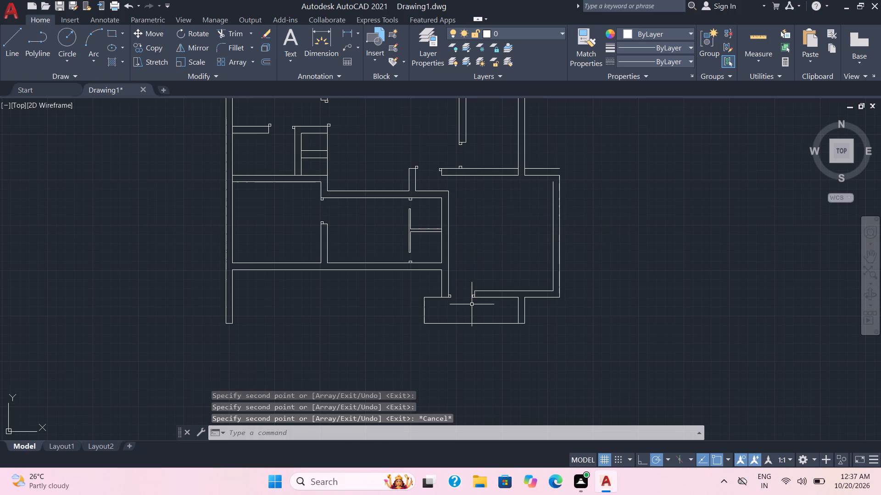
Extend the east line of the southwest room's short partition south to the outer line of the south wall.
{"action": "type", "text": "tr"}
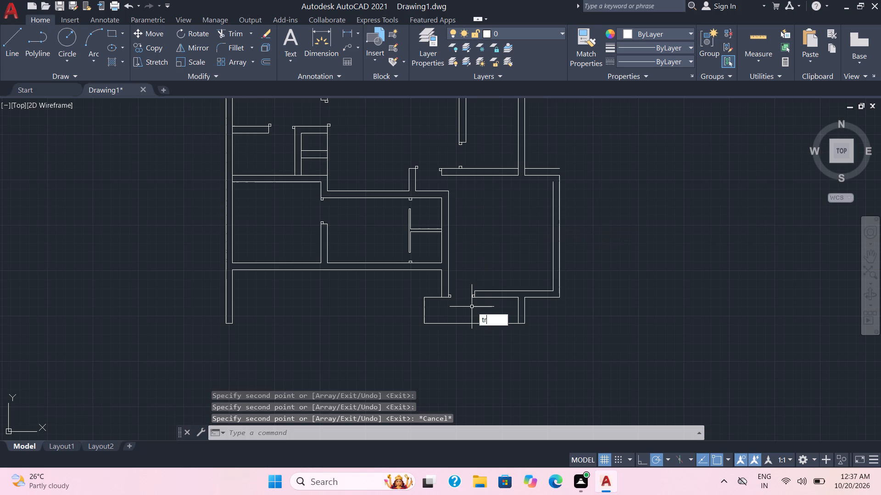
{"action": "key", "text": "Return"}
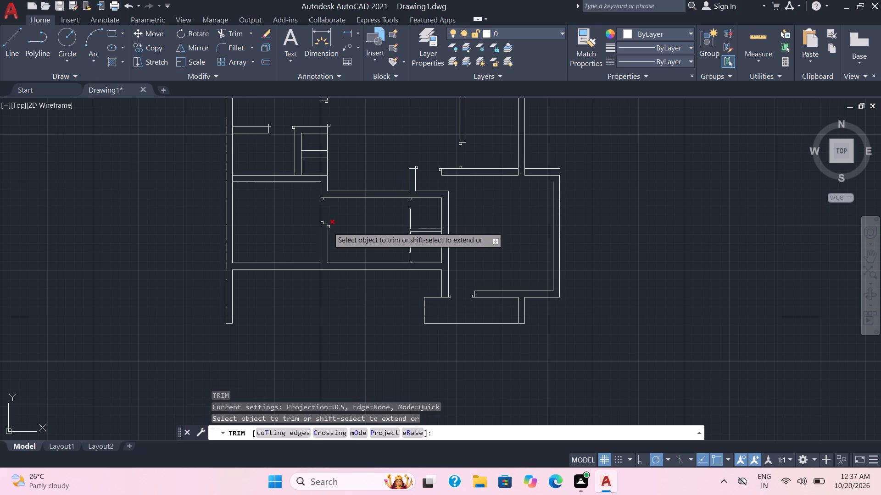
{"action": "left_click", "coordinate": [328, 247], "text": "shift"}
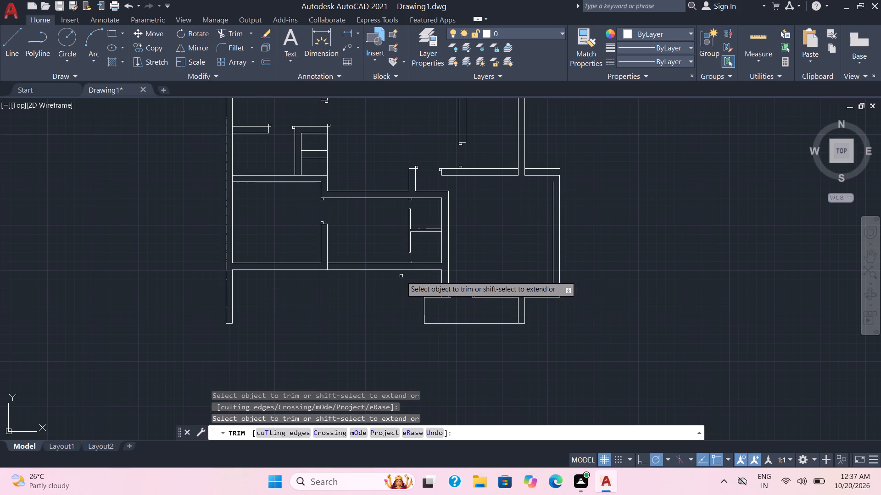
Quick-measure the south wall's length and thickness between the short partition and the vertical wall to its east.
{"action": "left_click", "coordinate": [756, 39]}
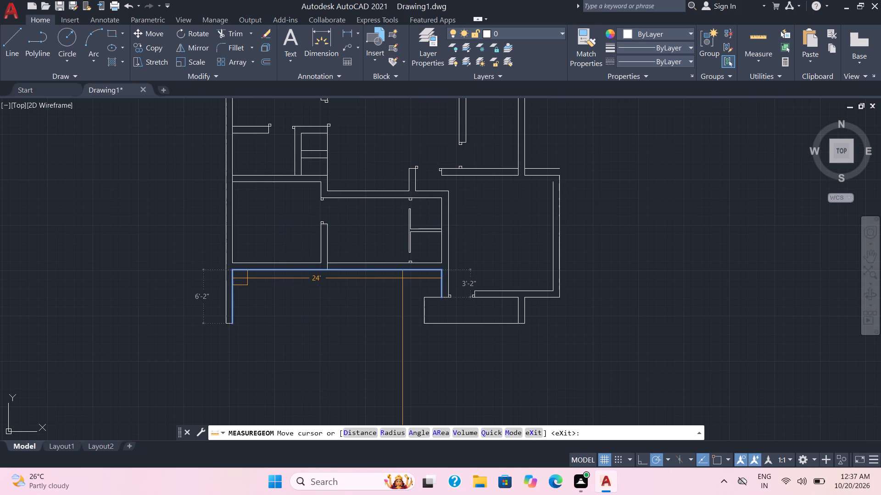
{"action": "scroll", "coordinate": [394, 269], "scroll_direction": "up", "scroll_amount": 2}
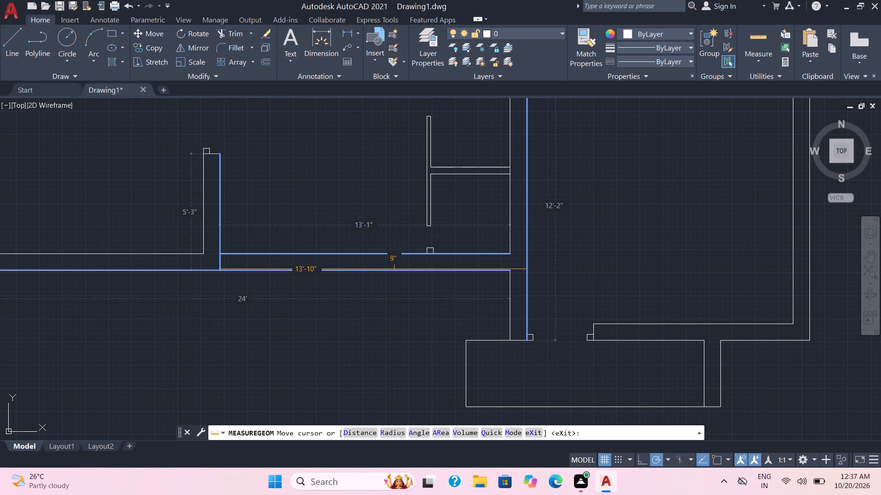
{"action": "key", "text": "Escape"}
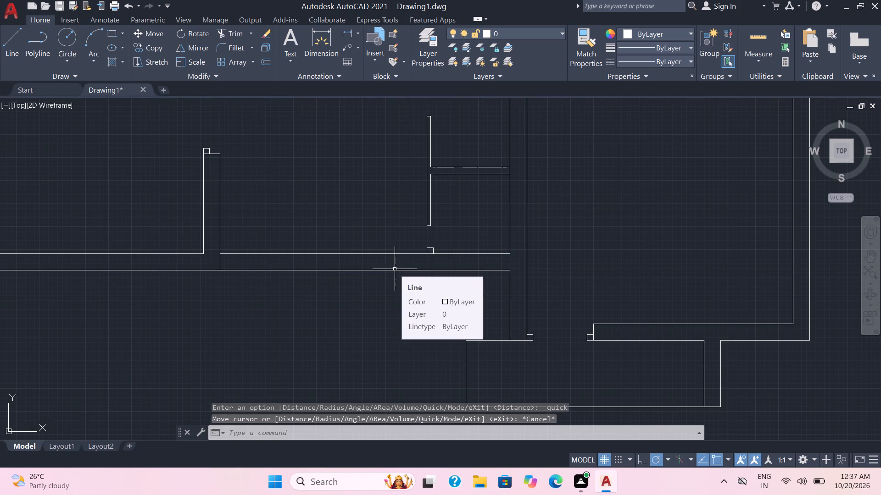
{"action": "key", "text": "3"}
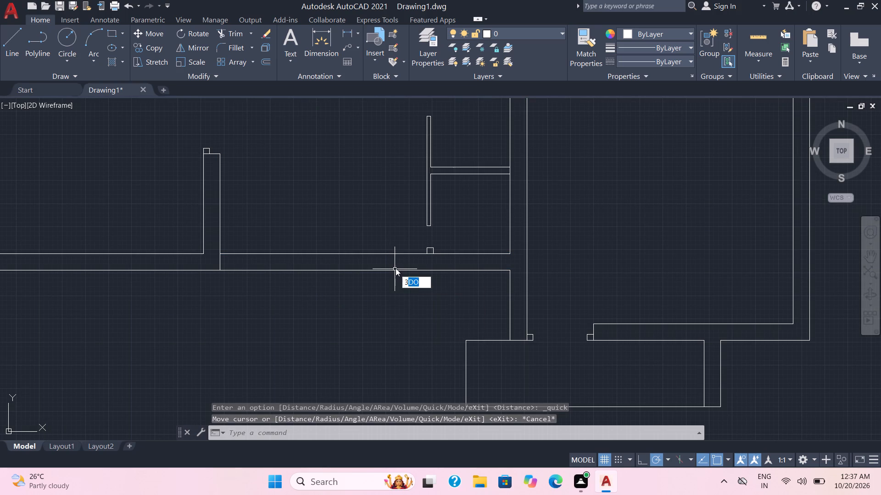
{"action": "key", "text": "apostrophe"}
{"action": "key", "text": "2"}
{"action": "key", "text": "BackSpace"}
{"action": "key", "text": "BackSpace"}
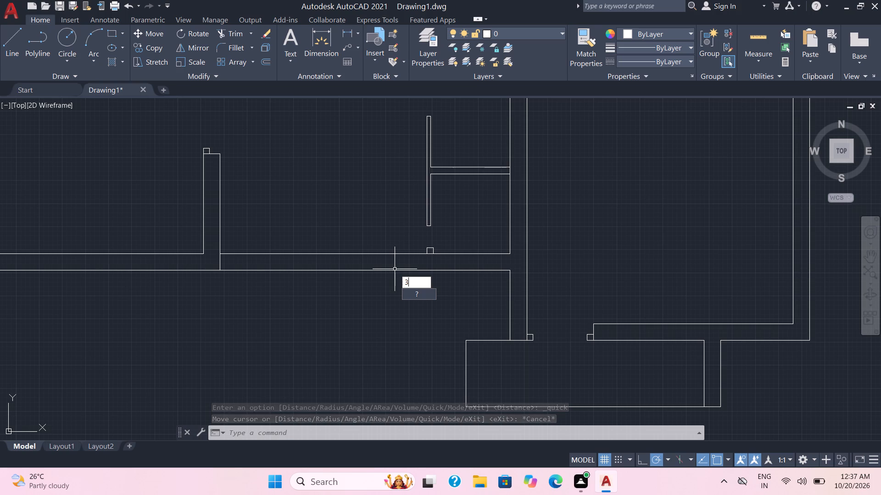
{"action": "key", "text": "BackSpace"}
Offset the extended east line of the short partition 3'2" to the east, across the south wall.
{"action": "key", "text": "o"}
{"action": "key", "text": "Return"}
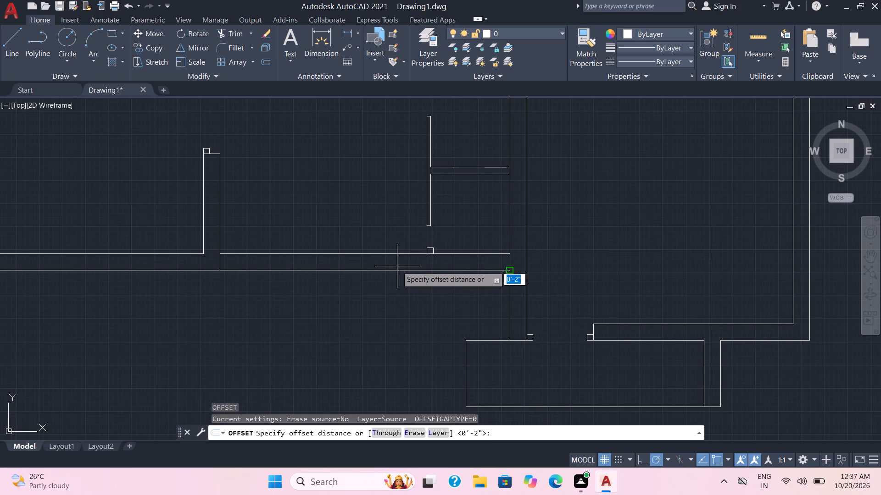
{"action": "type", "text": "3'"}
{"action": "key", "text": "2"}
{"action": "key", "text": "Return"}
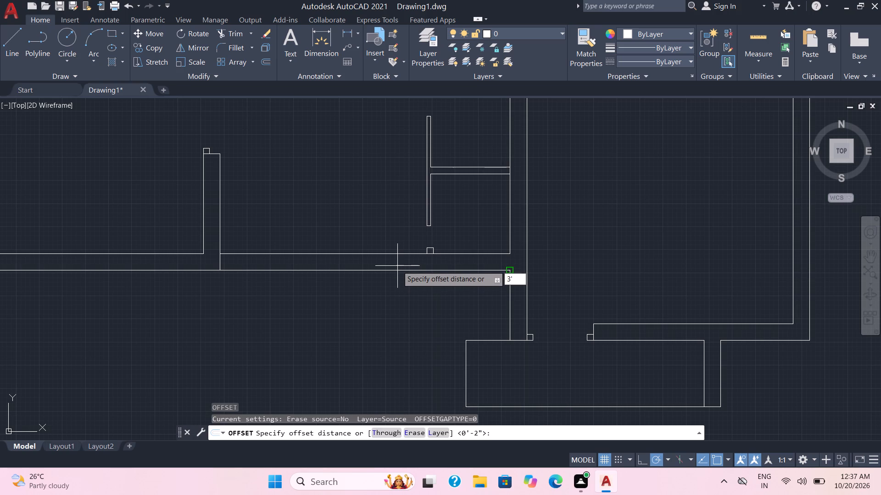
{"action": "left_click", "coordinate": [219, 265]}
{"action": "left_click", "coordinate": [273, 256]}
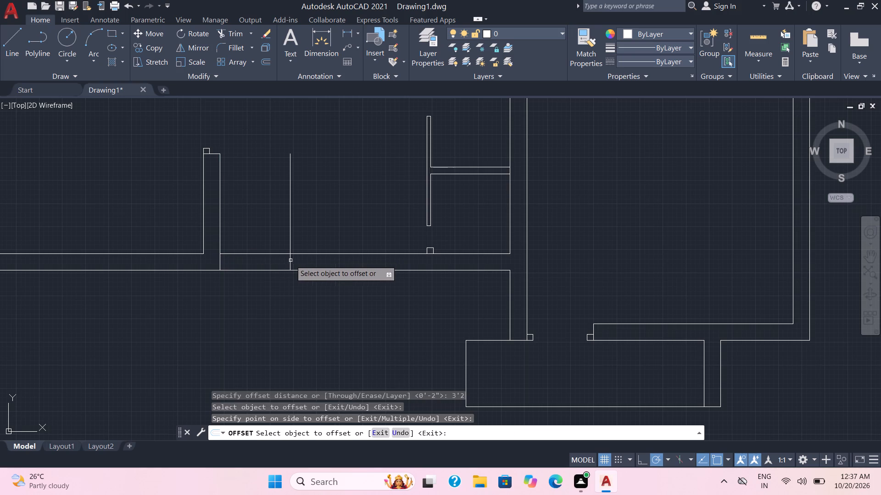
Offset the new vertical line 6' further east across the south wall.
{"action": "left_click", "coordinate": [290, 261]}
{"action": "type", "text": "6'"}
{"action": "key", "text": "Return"}
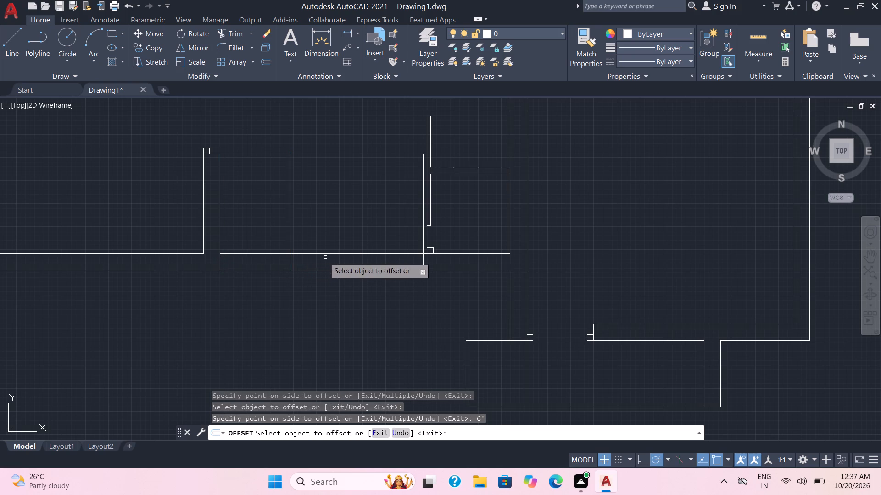
Offset the vertical line at the 3'2" position 5' to the east across the south wall.
{"action": "left_click", "coordinate": [289, 264]}
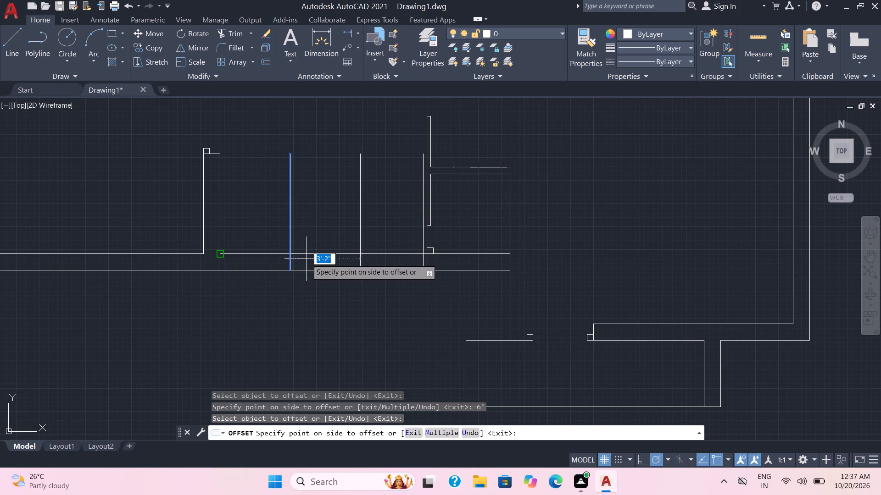
{"action": "type", "text": "5'"}
{"action": "key", "text": "Return"}
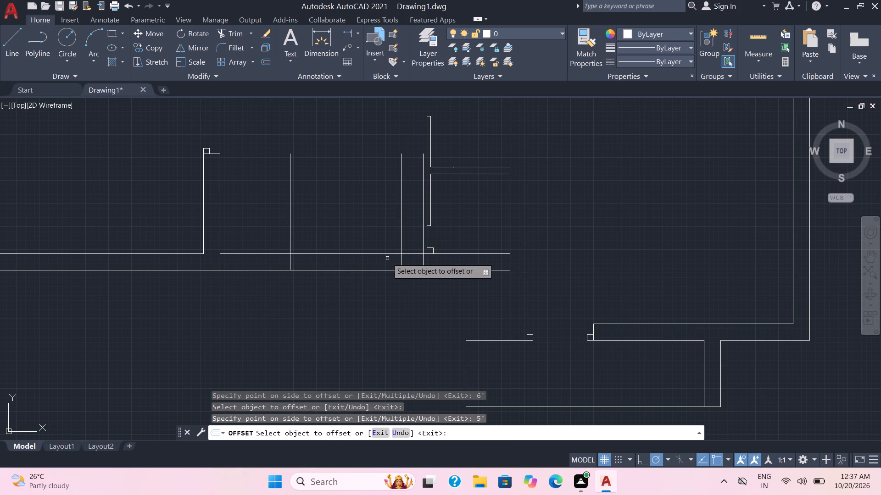
{"action": "key", "text": "Escape"}
Trim the south wall to a 5' opening between the offset lines, clearing the line ends above it, the partition's extension and the extra 6' line.
{"action": "type", "text": "tr"}
{"action": "key", "text": "Return"}
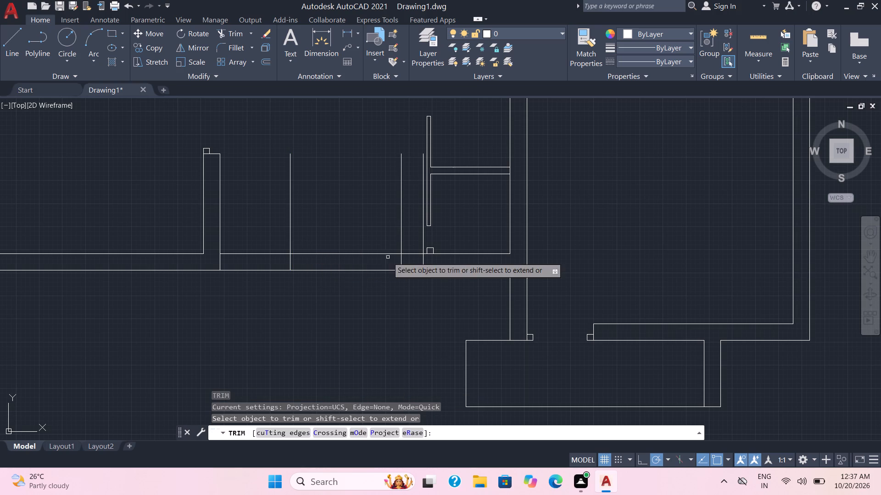
{"action": "left_click_drag", "start_coordinate": [403, 238], "coordinate": [263, 238]}
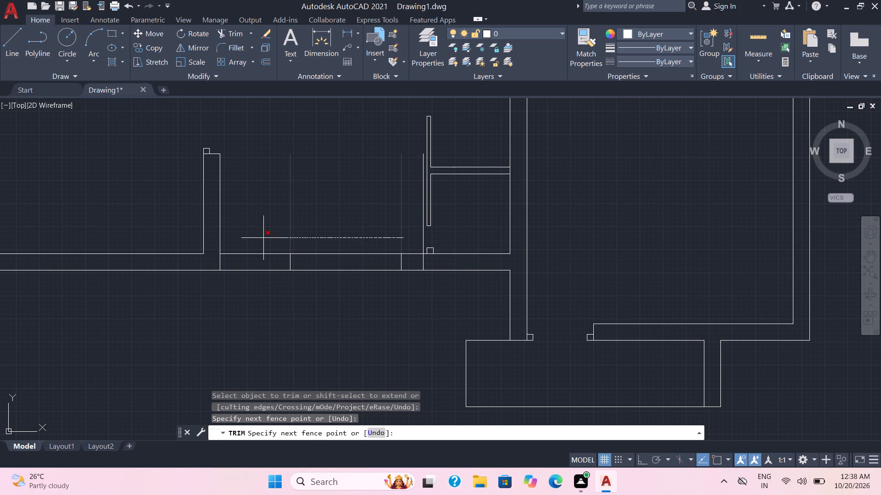
{"action": "left_click_drag", "start_coordinate": [263, 238], "coordinate": [263, 238]}
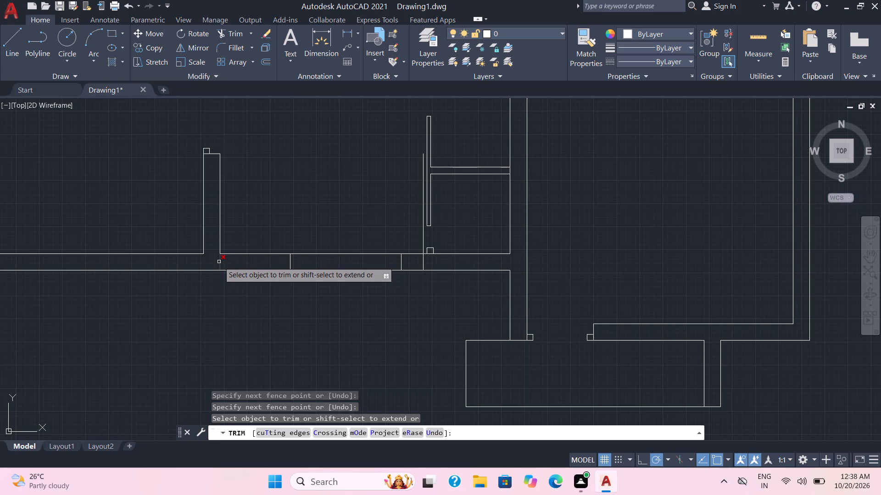
{"action": "left_click", "coordinate": [219, 262]}
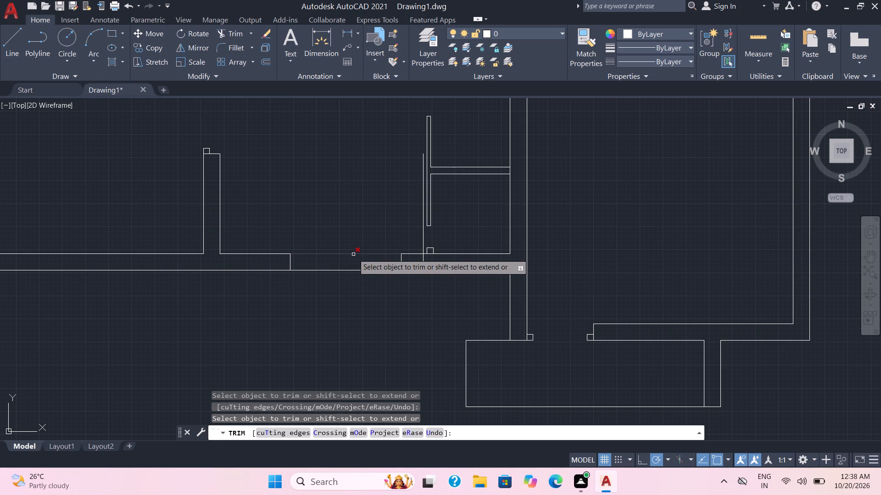
{"action": "left_click", "coordinate": [353, 254]}
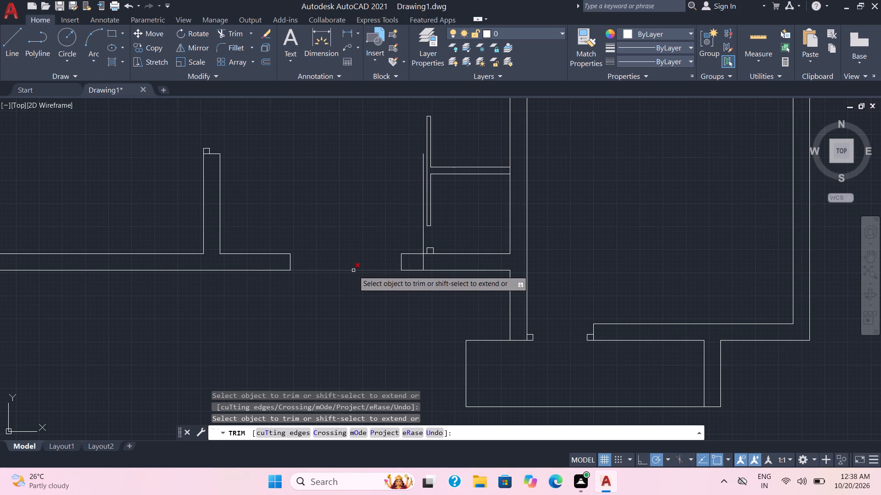
{"action": "left_click", "coordinate": [353, 271]}
{"action": "left_click", "coordinate": [422, 261]}
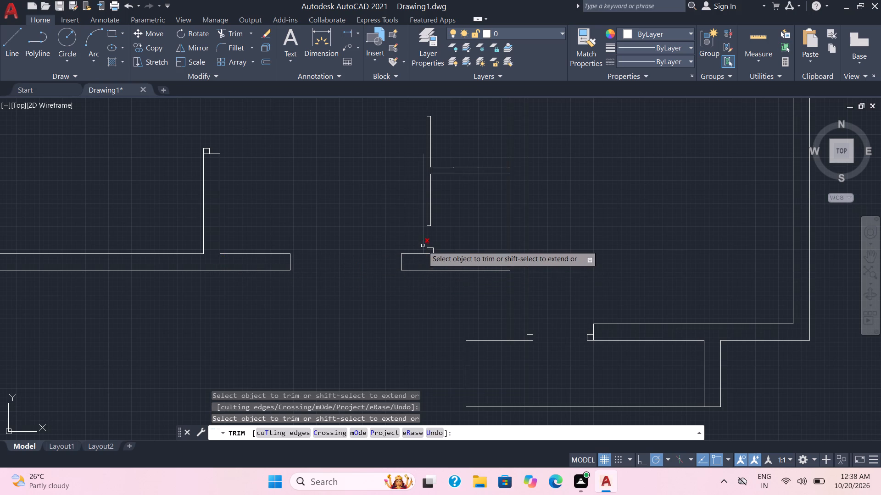
{"action": "left_click", "coordinate": [423, 244]}
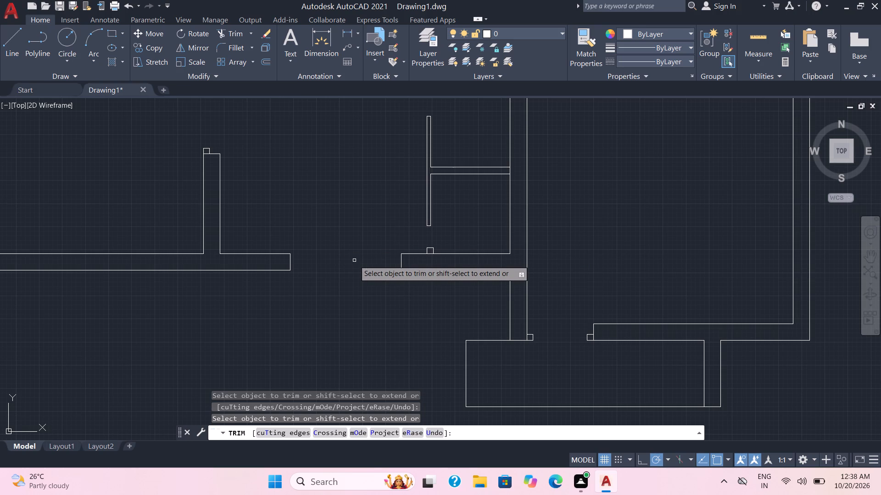
{"action": "key", "text": "Escape"}
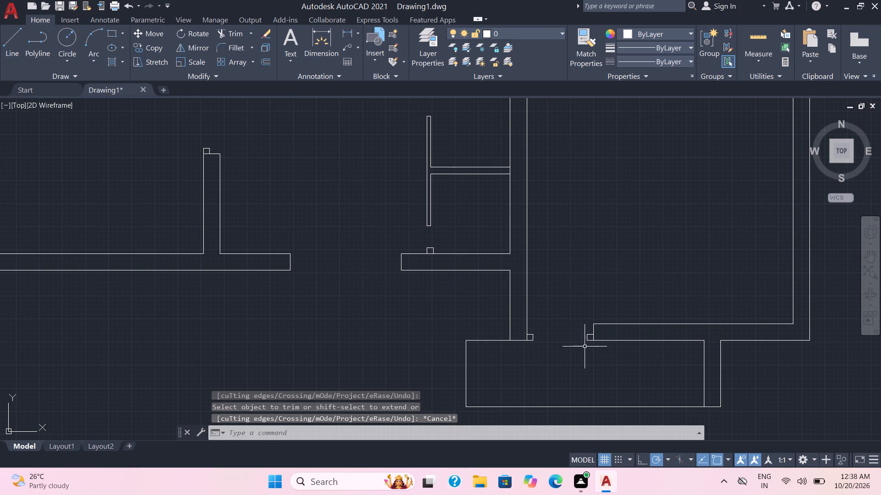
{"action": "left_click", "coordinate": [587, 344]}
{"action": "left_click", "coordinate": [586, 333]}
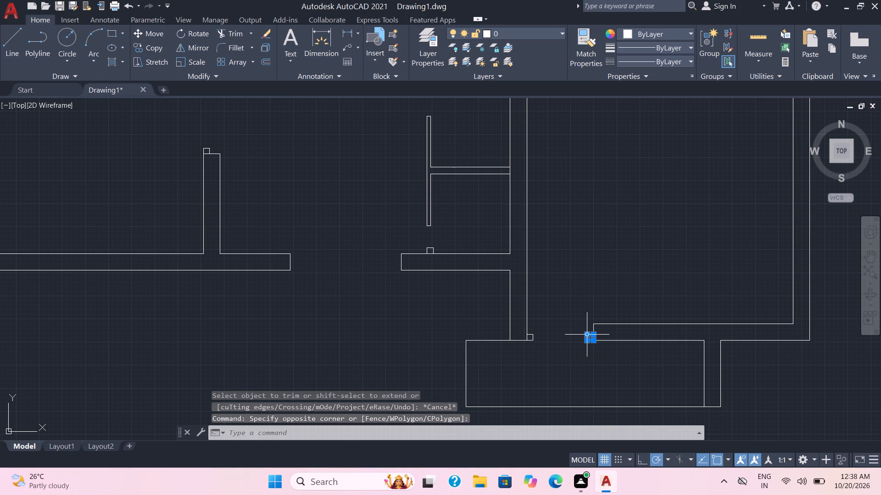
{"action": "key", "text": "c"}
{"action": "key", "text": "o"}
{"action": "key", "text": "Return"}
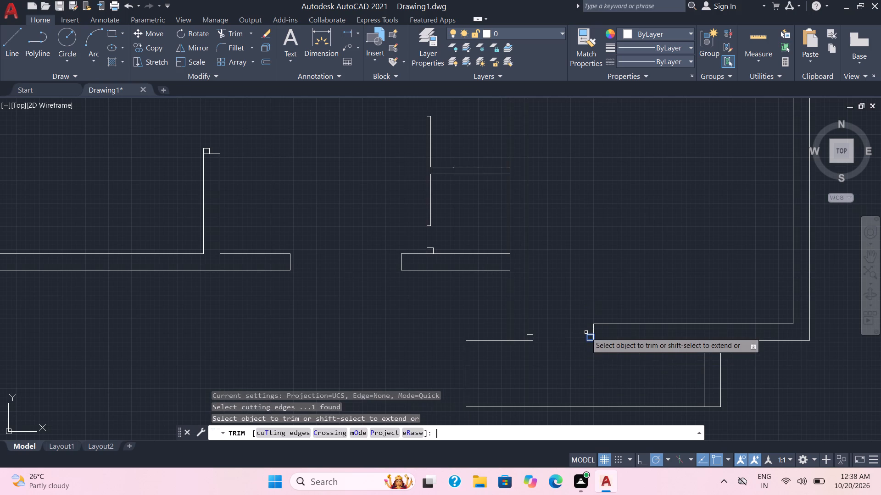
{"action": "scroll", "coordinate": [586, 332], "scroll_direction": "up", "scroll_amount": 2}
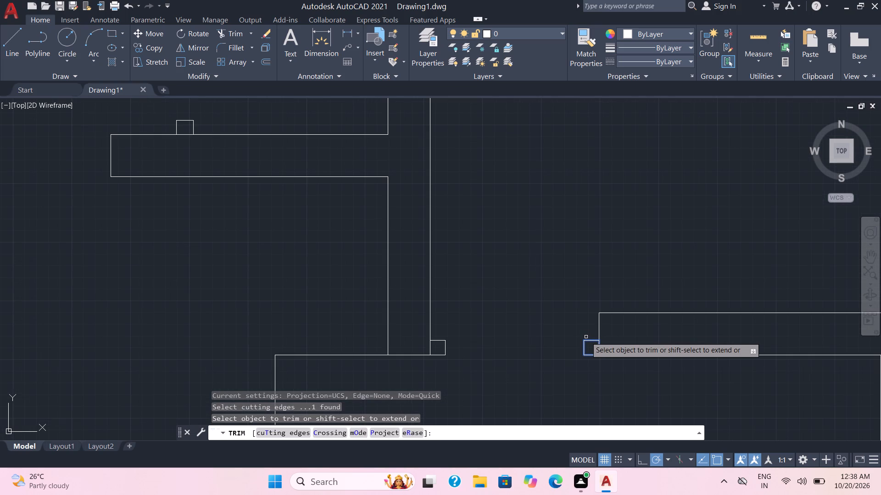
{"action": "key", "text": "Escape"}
Copy the jamb on the southeast room's doorway, by its northeast corner, to the inner corner of the new opening's east wall end.
{"action": "left_click", "coordinate": [591, 368]}
{"action": "left_click", "coordinate": [580, 338]}
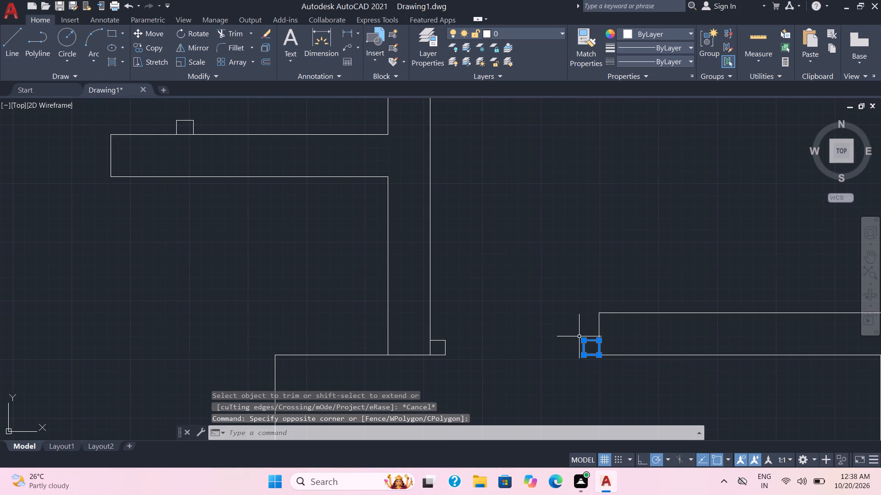
{"action": "key", "text": "c"}
{"action": "key", "text": "o"}
{"action": "key", "text": "Return"}
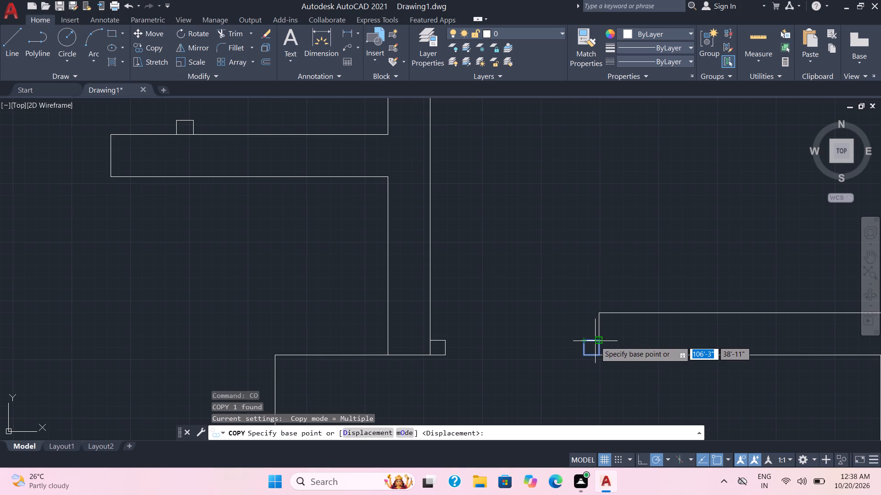
{"action": "left_click", "coordinate": [595, 341]}
{"action": "scroll", "coordinate": [318, 324], "scroll_direction": "down", "scroll_amount": 1}
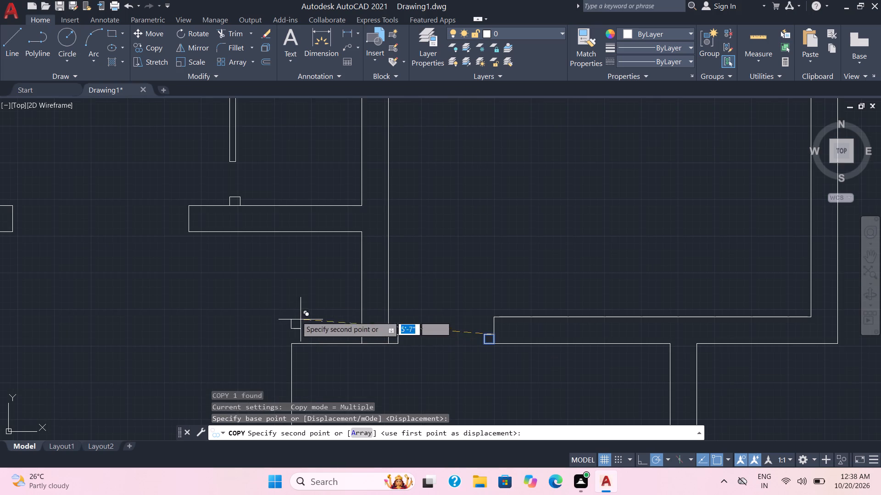
{"action": "scroll", "coordinate": [279, 300], "scroll_direction": "down", "scroll_amount": 3}
{"action": "scroll", "coordinate": [238, 278], "scroll_direction": "up", "scroll_amount": 5}
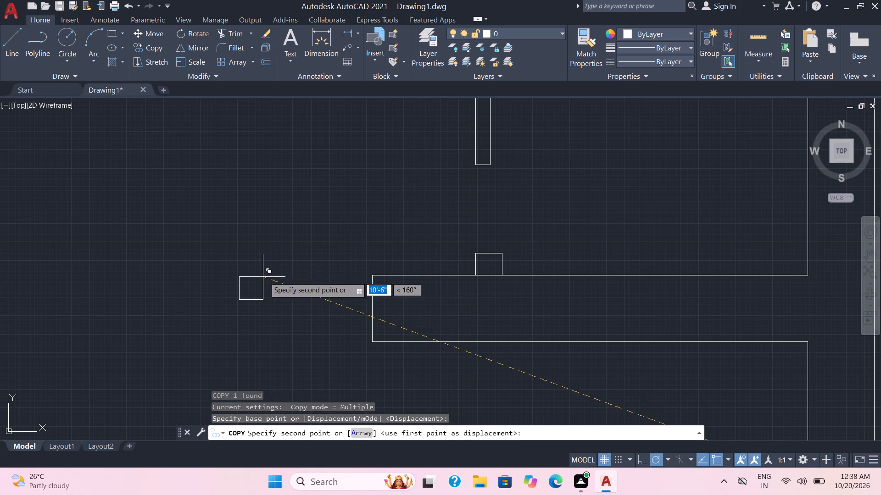
{"action": "left_click", "coordinate": [370, 278]}
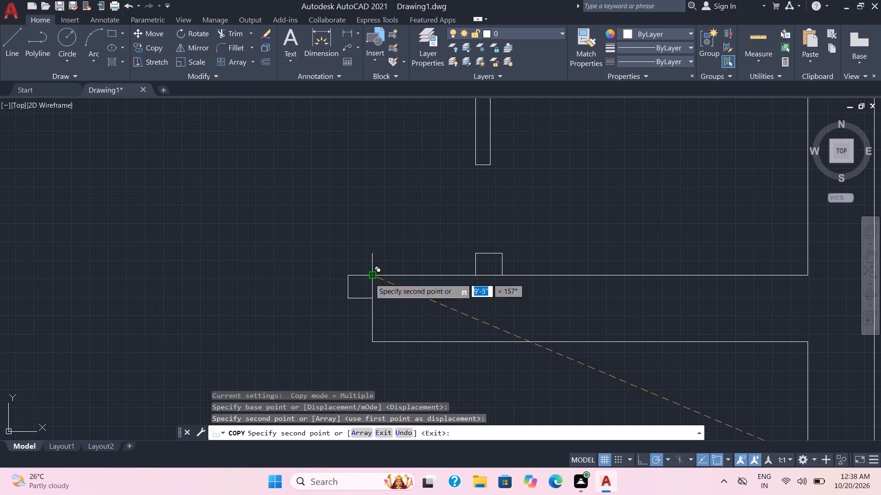
Place another jamb copy against the west wall end of the new 5' opening, flush with the inner wall face.
{"action": "scroll", "coordinate": [192, 289], "scroll_direction": "down", "scroll_amount": 3}
{"action": "middle_click_drag", "start_coordinate": [163, 286], "coordinate": [288, 303]}
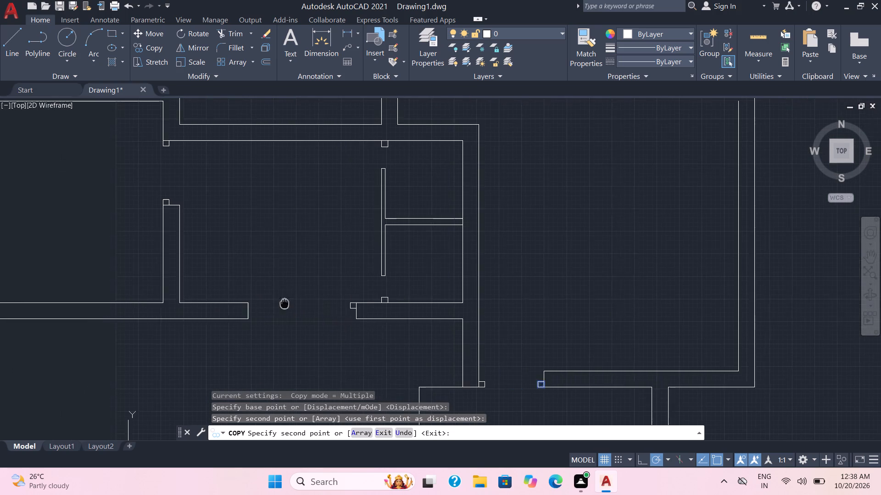
{"action": "middle_click_drag", "start_coordinate": [288, 303], "coordinate": [288, 303]}
{"action": "scroll", "coordinate": [267, 305], "scroll_direction": "up", "scroll_amount": 2}
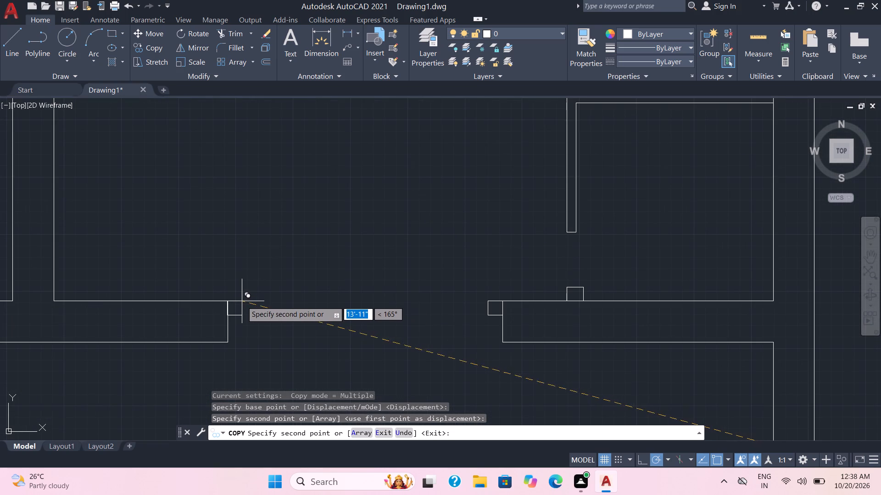
{"action": "scroll", "coordinate": [244, 301], "scroll_direction": "up", "scroll_amount": 3}
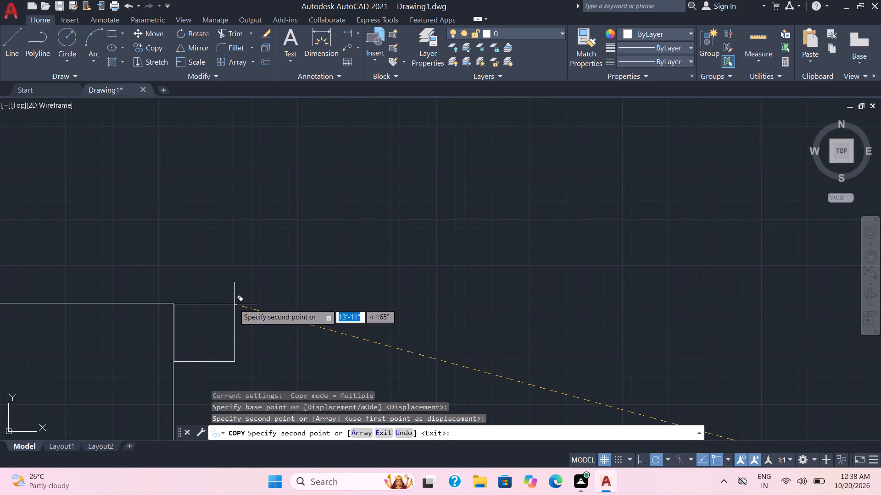
{"action": "left_click", "coordinate": [234, 303]}
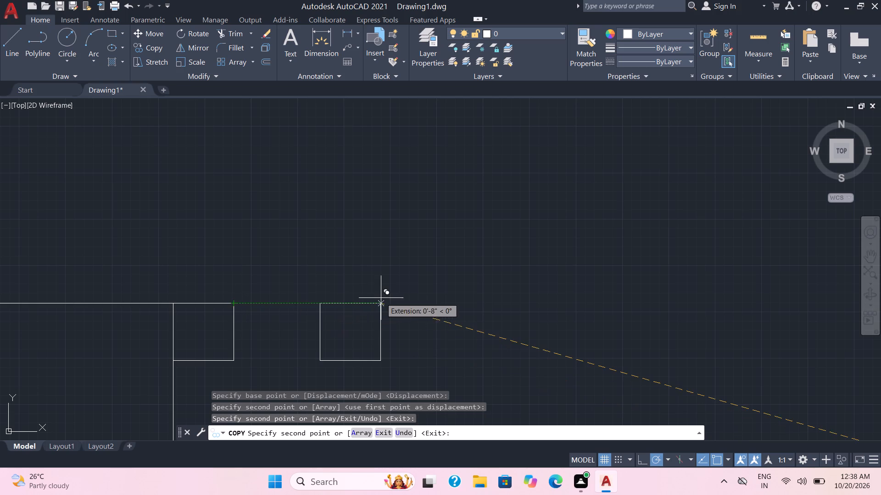
{"action": "key", "text": "Escape"}
Rotate the jamb atop the central short wall stub 270° about its southwest corner, so it sits against the stub's east face.
{"action": "scroll", "coordinate": [388, 281], "scroll_direction": "down", "scroll_amount": 7}
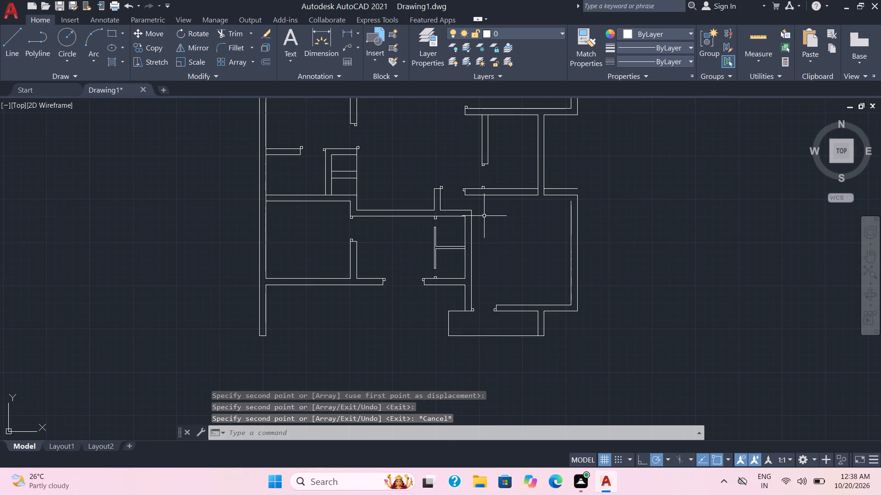
{"action": "scroll", "coordinate": [485, 215], "scroll_direction": "up", "scroll_amount": 2}
{"action": "middle_click_drag", "start_coordinate": [418, 187], "coordinate": [440, 234]}
{"action": "scroll", "coordinate": [440, 225], "scroll_direction": "up", "scroll_amount": 2}
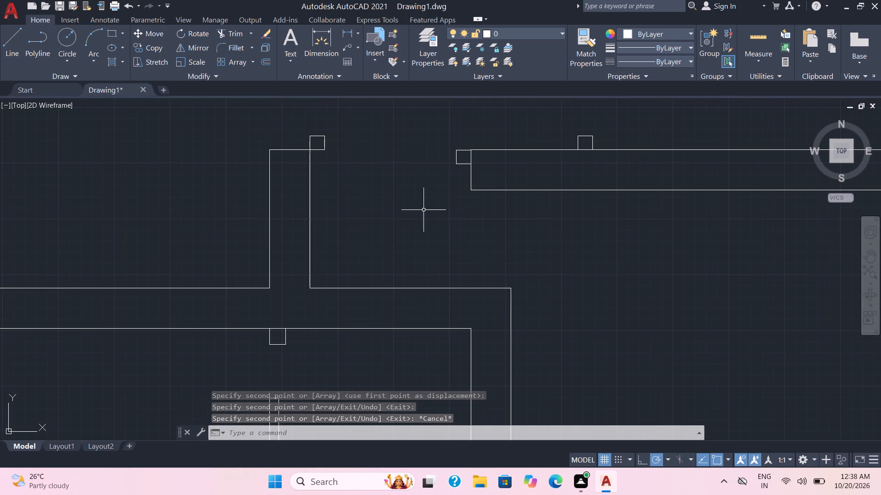
{"action": "middle_click_drag", "start_coordinate": [371, 192], "coordinate": [459, 301]}
{"action": "left_click", "coordinate": [424, 277]}
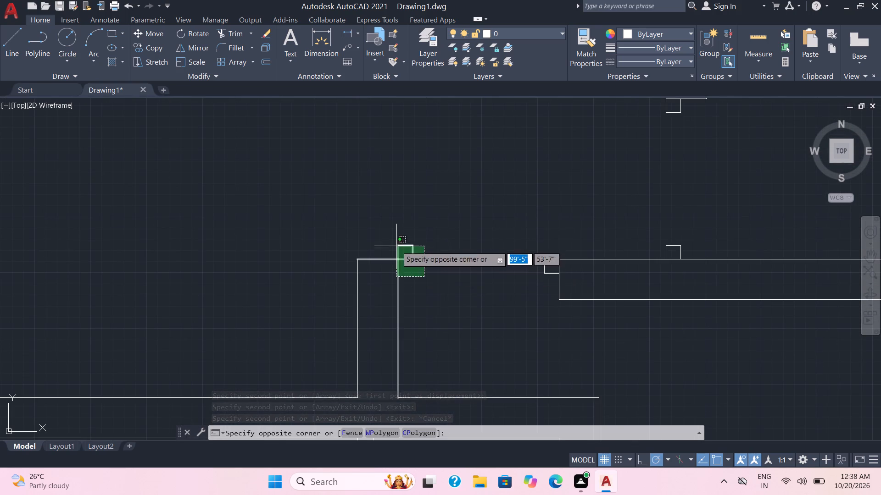
{"action": "left_click", "coordinate": [401, 237]}
{"action": "key", "text": "r"}
{"action": "key", "text": "o"}
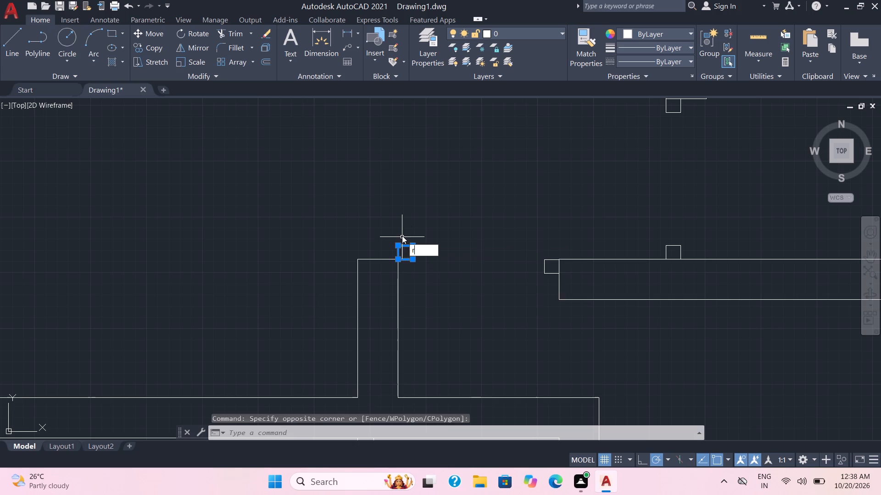
{"action": "key", "text": "Return"}
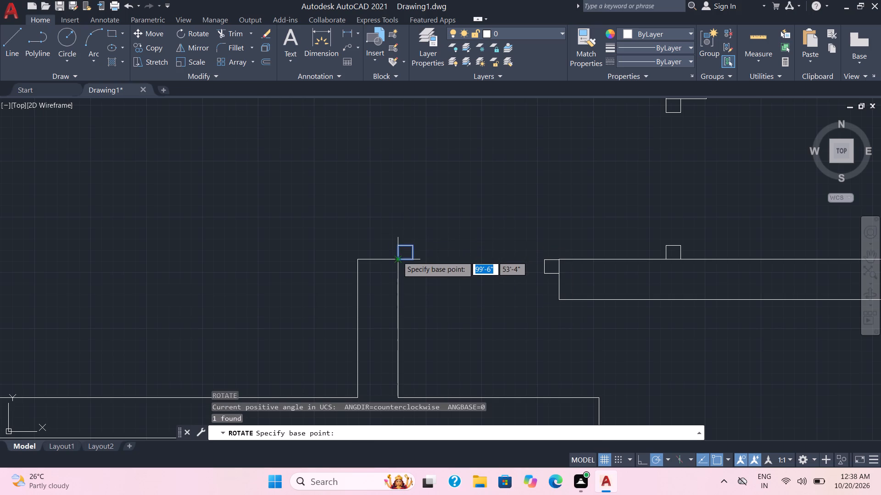
{"action": "left_click", "coordinate": [397, 256]}
{"action": "left_click", "coordinate": [397, 272]}
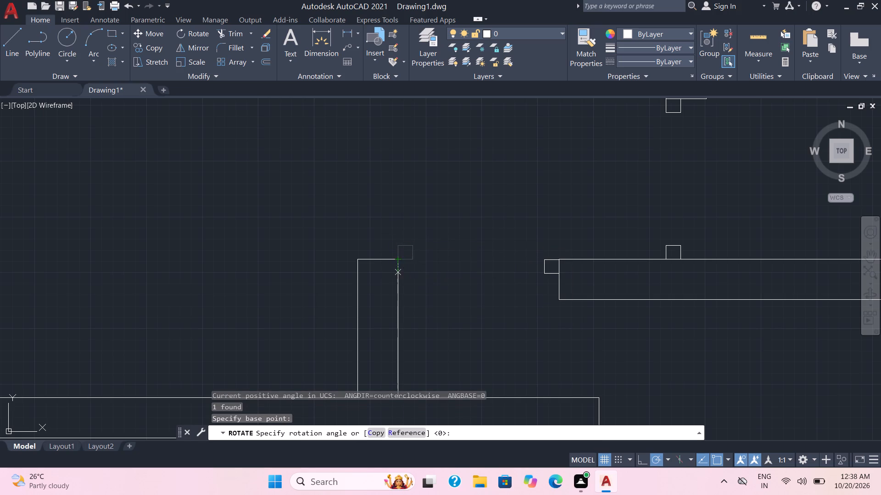
Rotate the jamb at the east end of the west room's short horizontal wall 270° about its lower corner, against the wall end.
{"action": "scroll", "coordinate": [440, 287], "scroll_direction": "down", "scroll_amount": 2}
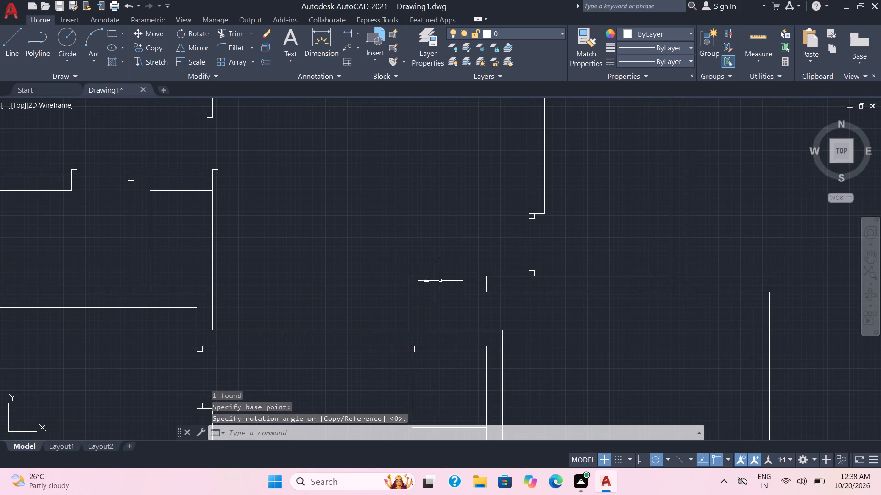
{"action": "middle_click_drag", "start_coordinate": [242, 205], "coordinate": [394, 293]}
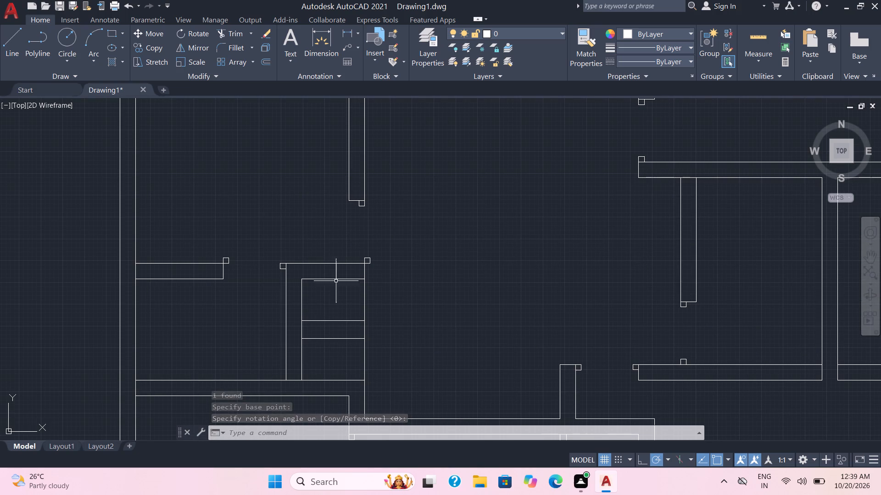
{"action": "left_click", "coordinate": [237, 272]}
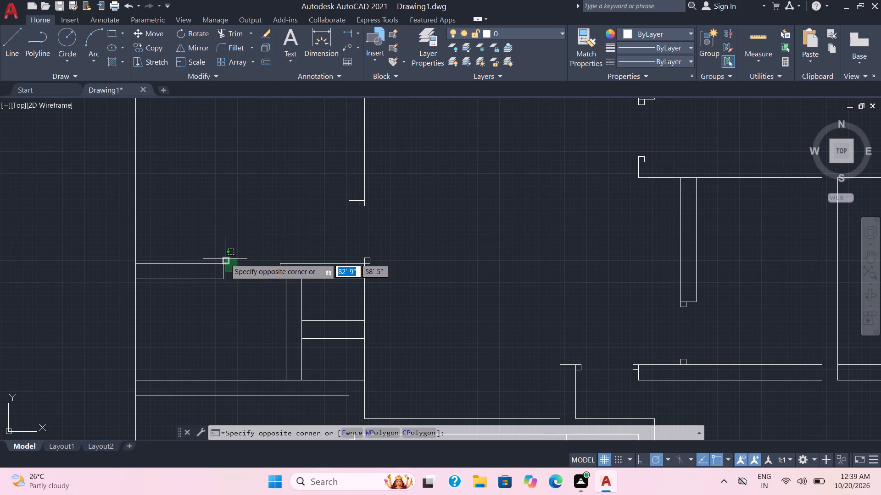
{"action": "left_click", "coordinate": [225, 258]}
{"action": "key", "text": "r"}
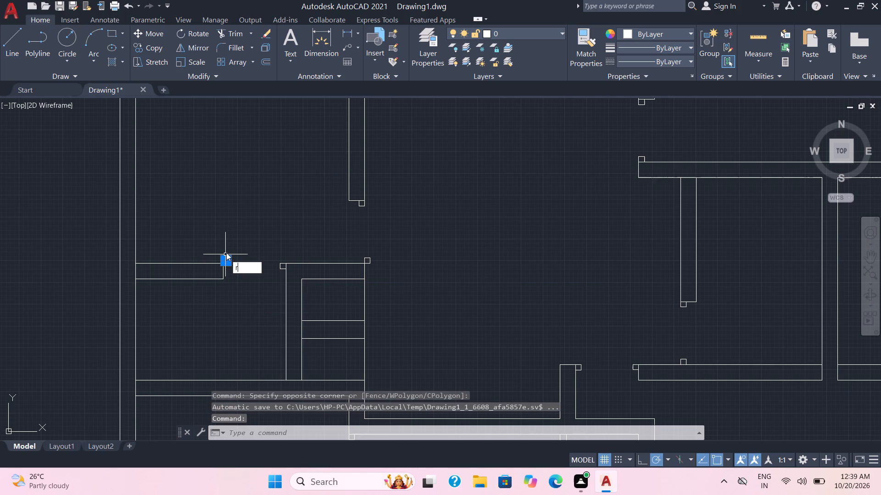
{"action": "key", "text": "o"}
{"action": "key", "text": "Return"}
{"action": "left_click", "coordinate": [224, 265]}
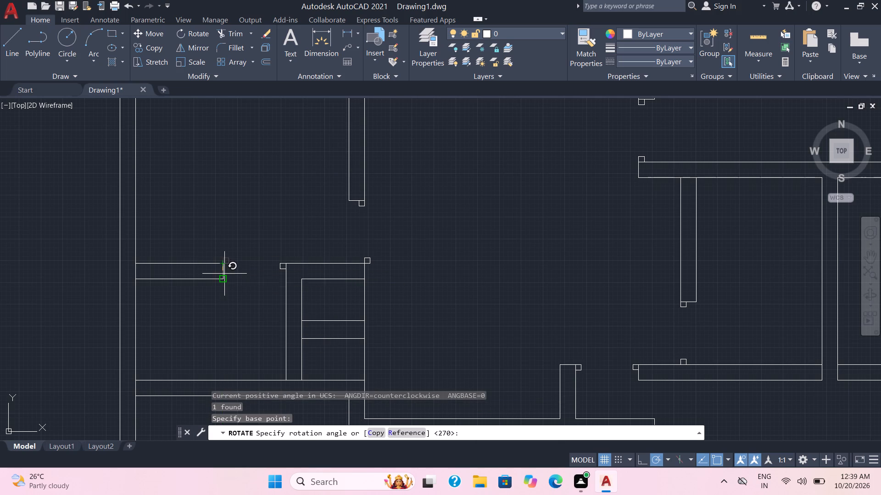
{"action": "left_click", "coordinate": [224, 276]}
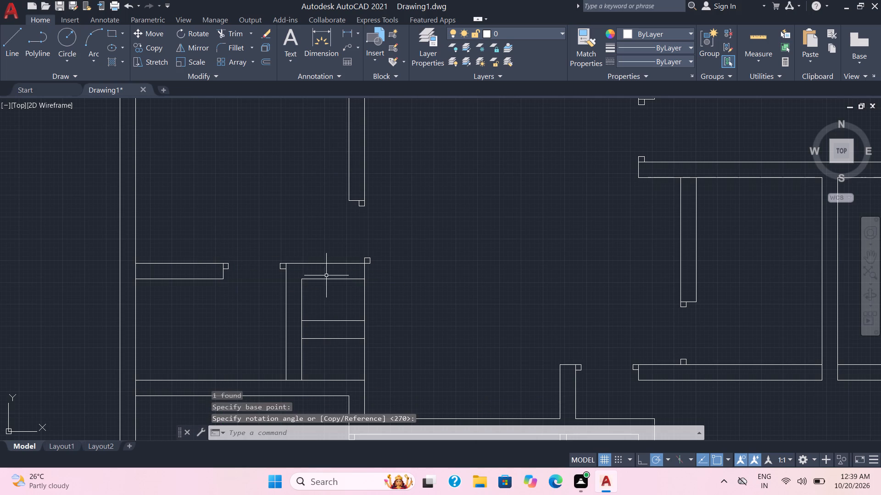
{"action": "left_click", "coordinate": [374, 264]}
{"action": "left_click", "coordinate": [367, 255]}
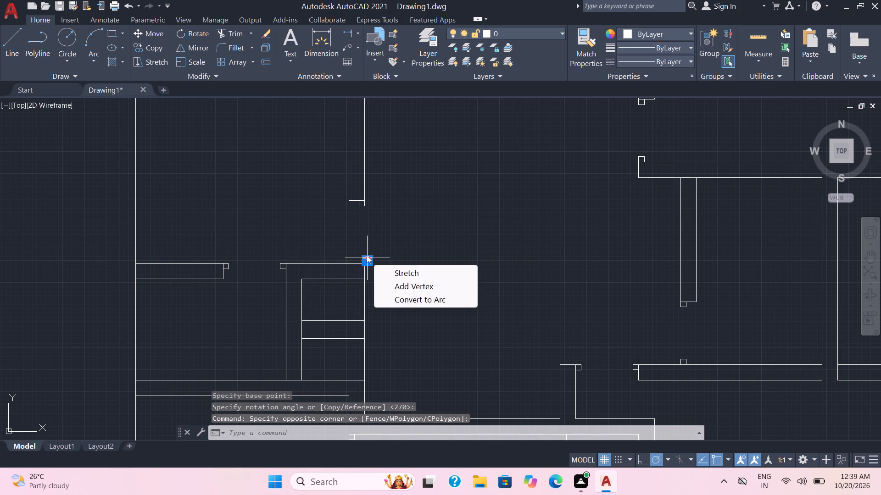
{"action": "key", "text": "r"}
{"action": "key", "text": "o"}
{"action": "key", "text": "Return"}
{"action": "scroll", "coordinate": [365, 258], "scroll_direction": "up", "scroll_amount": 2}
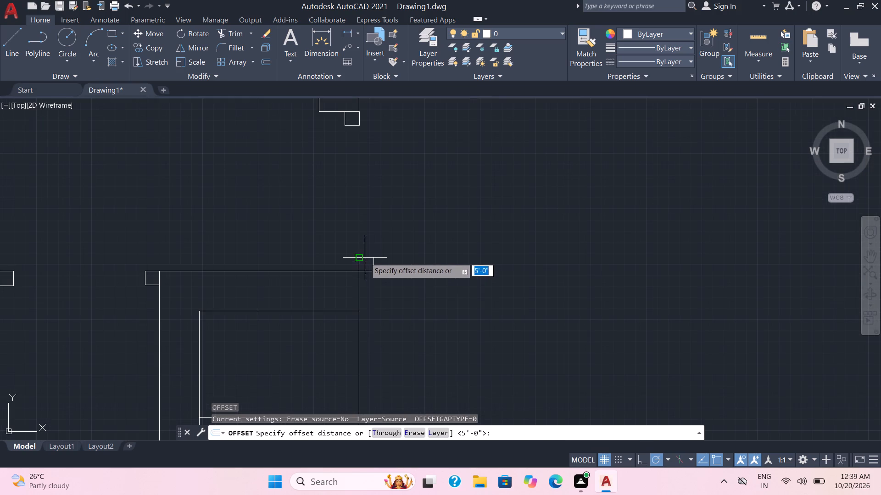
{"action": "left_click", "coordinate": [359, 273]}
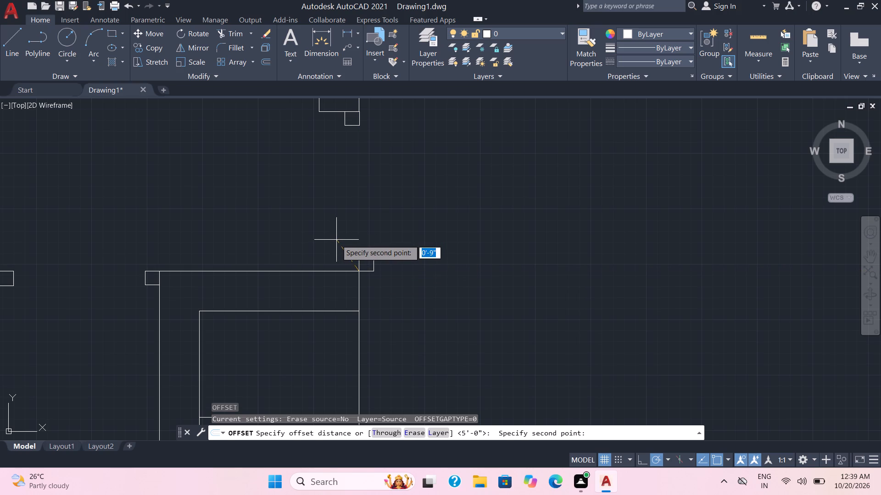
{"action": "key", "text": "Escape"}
Rotate the jamb at the northeast corner of the small room below the west doorway 90° about its southwest corner.
{"action": "left_click", "coordinate": [383, 283]}
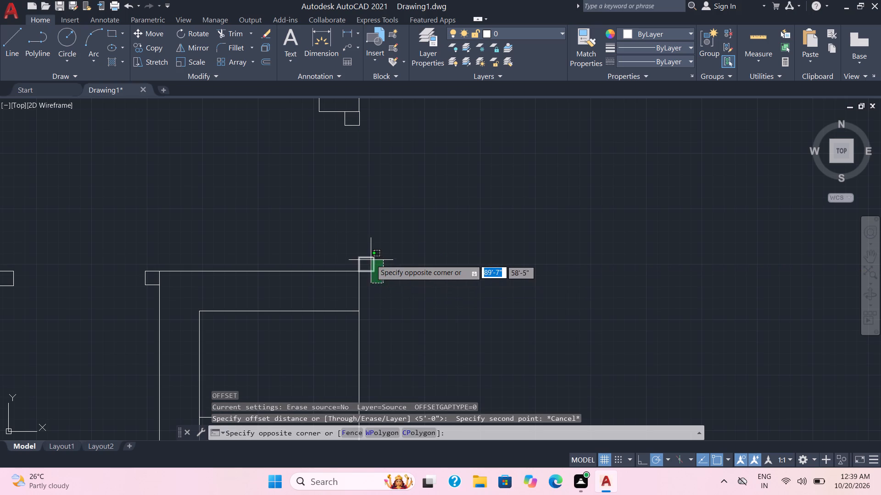
{"action": "left_click", "coordinate": [369, 257]}
{"action": "key", "text": "r"}
{"action": "key", "text": "o"}
{"action": "key", "text": "Return"}
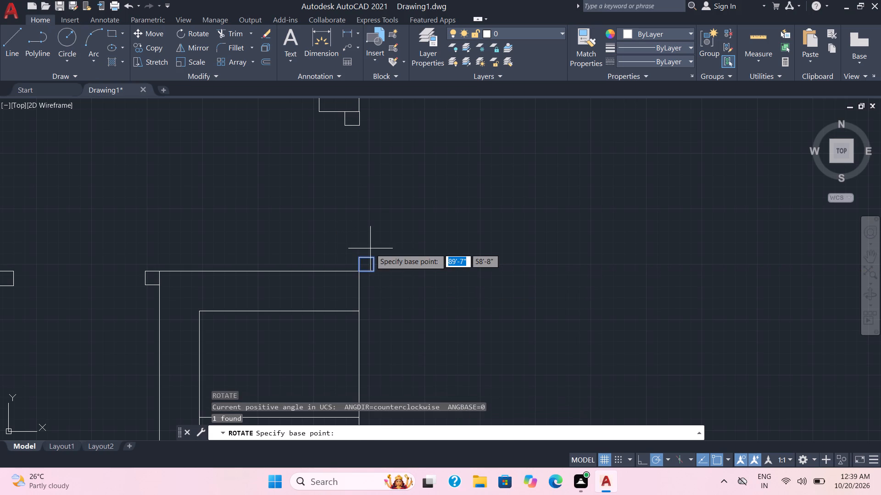
{"action": "left_click", "coordinate": [358, 270]}
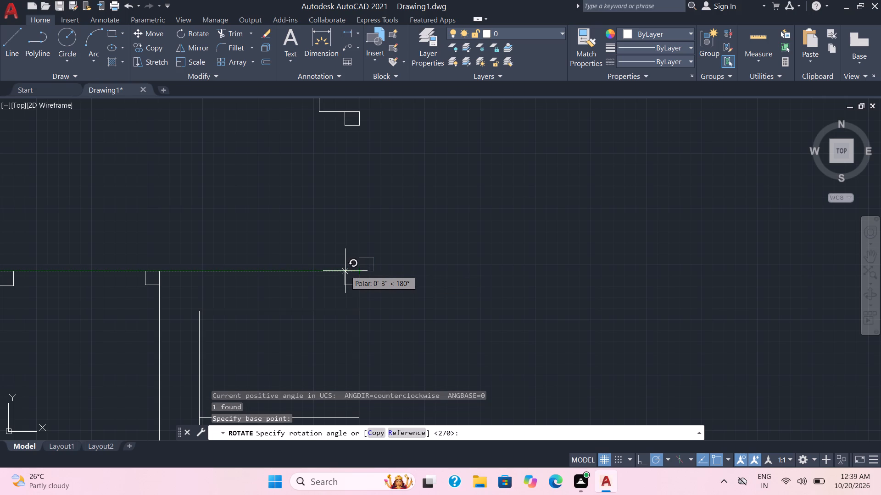
{"action": "left_click", "coordinate": [360, 246]}
Rotate the jamb at the east end of the northwest room's north wall 270° about its southwest corner, against the wall end.
{"action": "scroll", "coordinate": [418, 251], "scroll_direction": "down", "scroll_amount": 3}
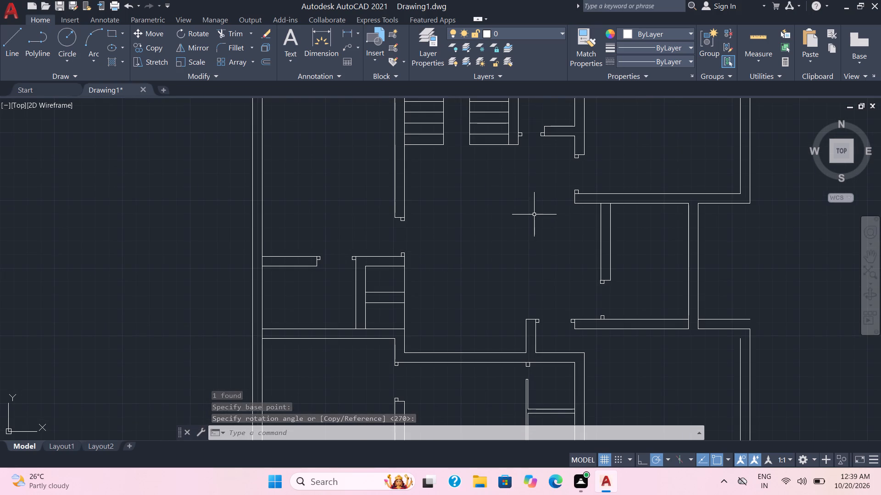
{"action": "middle_click_drag", "start_coordinate": [534, 214], "coordinate": [498, 346]}
{"action": "middle_click_drag", "start_coordinate": [577, 214], "coordinate": [578, 214]}
{"action": "scroll", "coordinate": [577, 214], "scroll_direction": "down", "scroll_amount": 1}
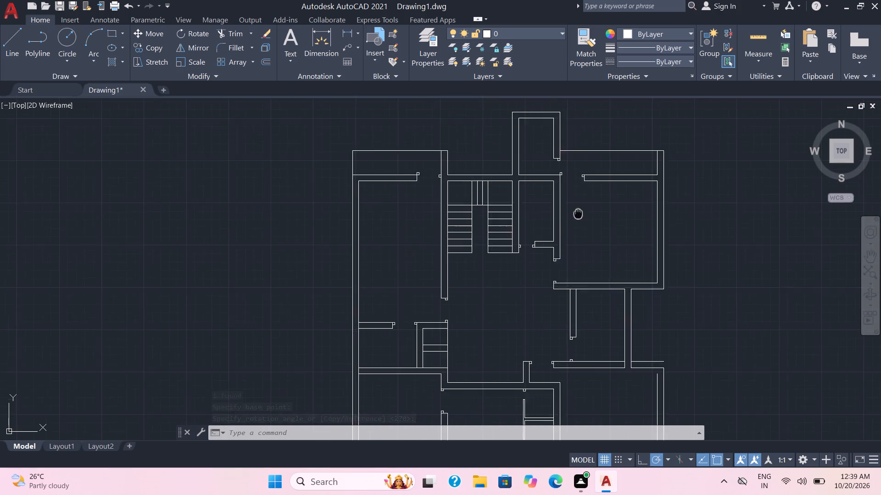
{"action": "middle_click_drag", "start_coordinate": [578, 214], "coordinate": [579, 303]}
{"action": "scroll", "coordinate": [407, 268], "scroll_direction": "up", "scroll_amount": 3}
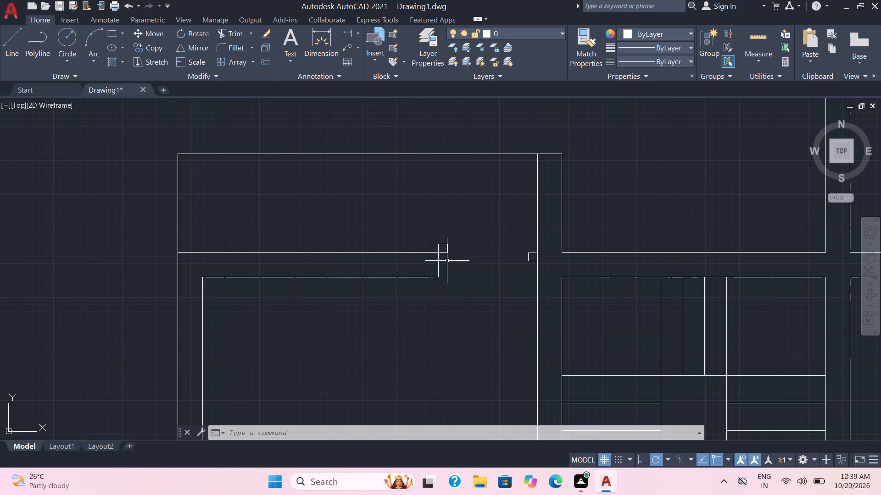
{"action": "left_click", "coordinate": [455, 262]}
{"action": "left_click", "coordinate": [445, 242]}
{"action": "key", "text": "r"}
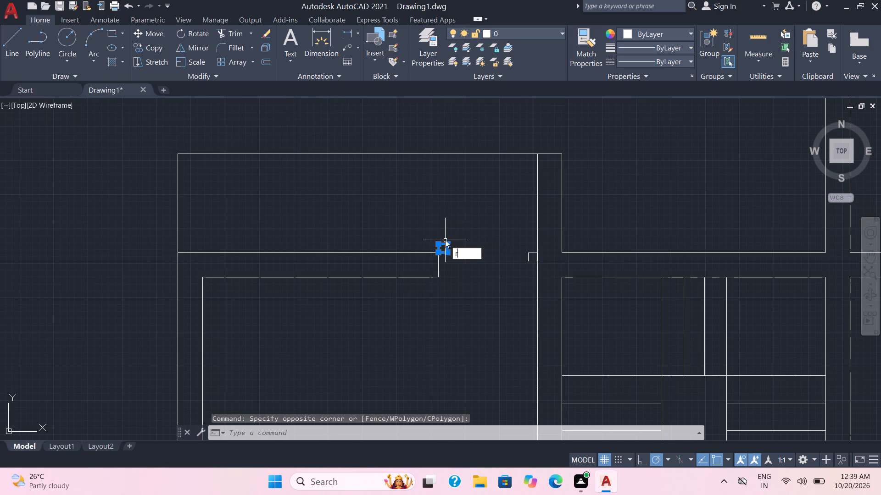
{"action": "key", "text": "o"}
{"action": "key", "text": "Return"}
{"action": "left_click", "coordinate": [438, 251]}
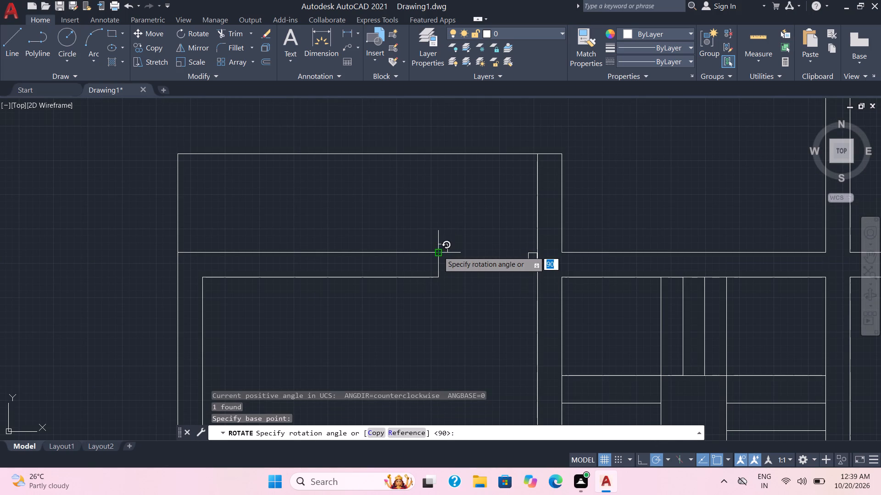
{"action": "left_click", "coordinate": [439, 262]}
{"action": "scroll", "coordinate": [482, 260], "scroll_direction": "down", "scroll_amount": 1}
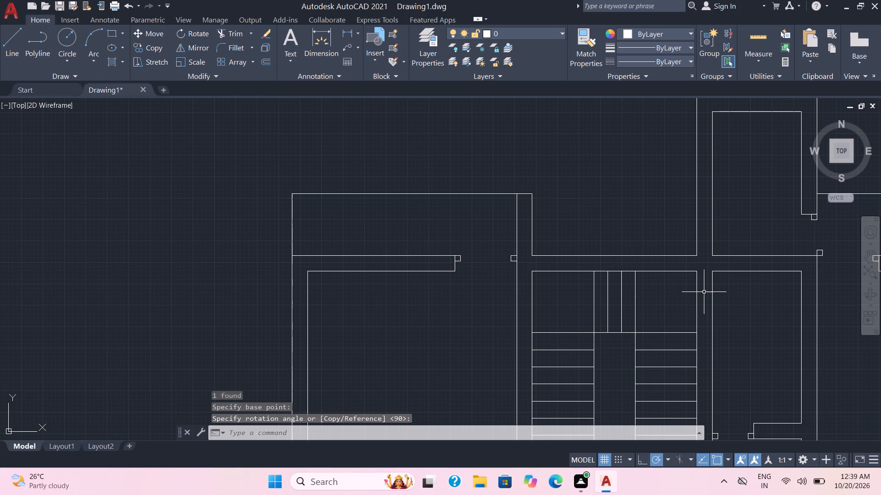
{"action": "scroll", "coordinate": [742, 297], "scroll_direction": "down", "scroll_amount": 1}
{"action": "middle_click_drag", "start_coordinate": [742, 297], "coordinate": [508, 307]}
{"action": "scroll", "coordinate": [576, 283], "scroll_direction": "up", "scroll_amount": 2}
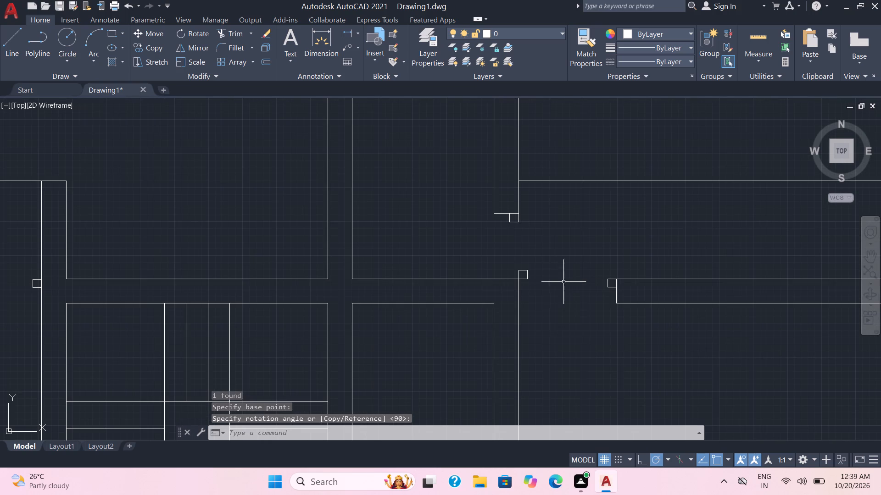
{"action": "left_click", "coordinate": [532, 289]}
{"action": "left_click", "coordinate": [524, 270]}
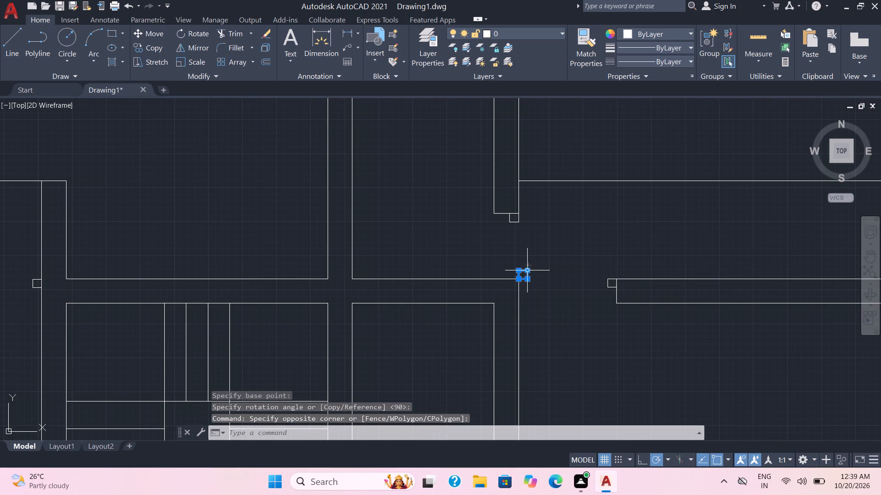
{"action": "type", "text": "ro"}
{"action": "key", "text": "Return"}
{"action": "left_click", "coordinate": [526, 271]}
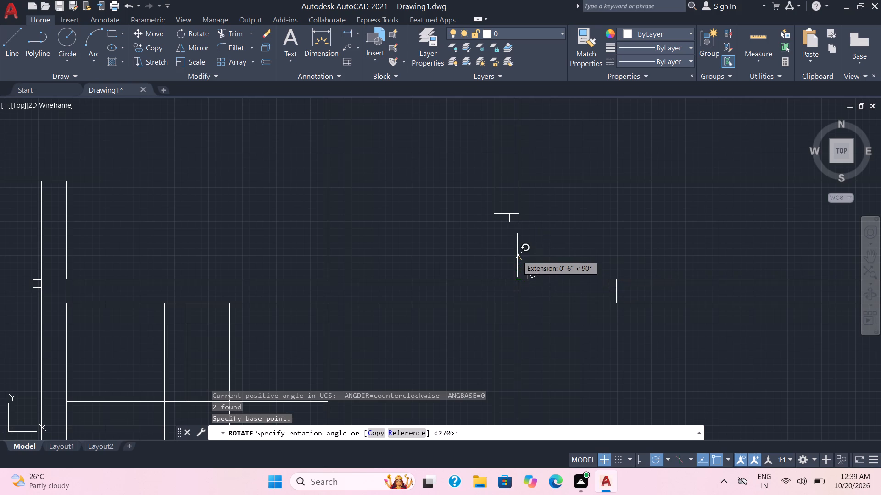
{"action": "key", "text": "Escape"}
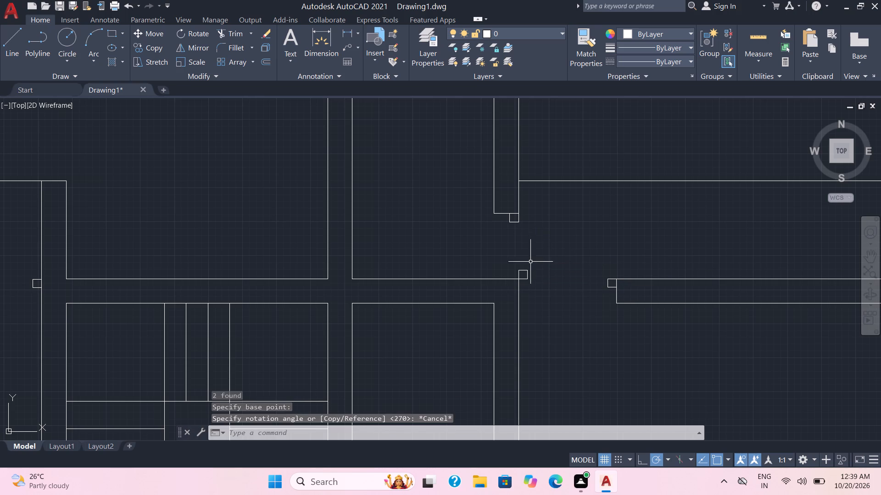
Rotate the jamb at the wall corner opposite the northeast room's north wall end 90° about its southwest corner, onto the wall.
{"action": "left_click", "coordinate": [533, 292]}
{"action": "left_click", "coordinate": [524, 268]}
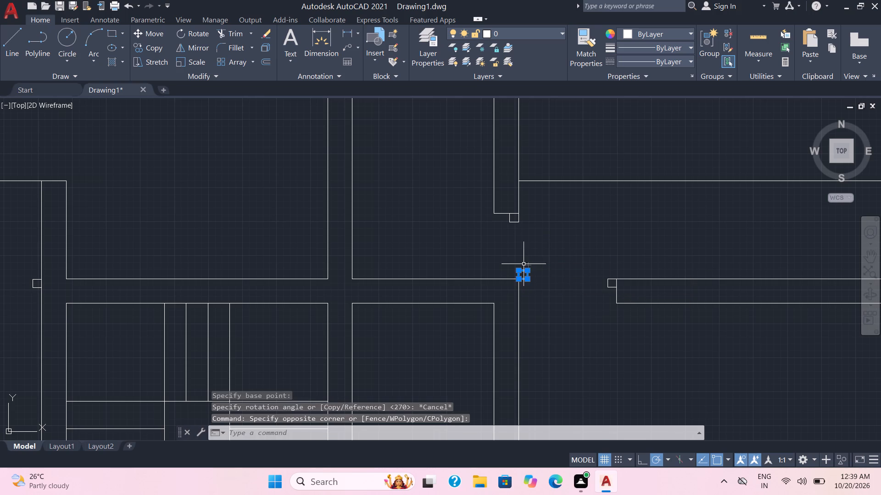
{"action": "key", "text": "r"}
{"action": "key", "text": "o"}
{"action": "key", "text": "Return"}
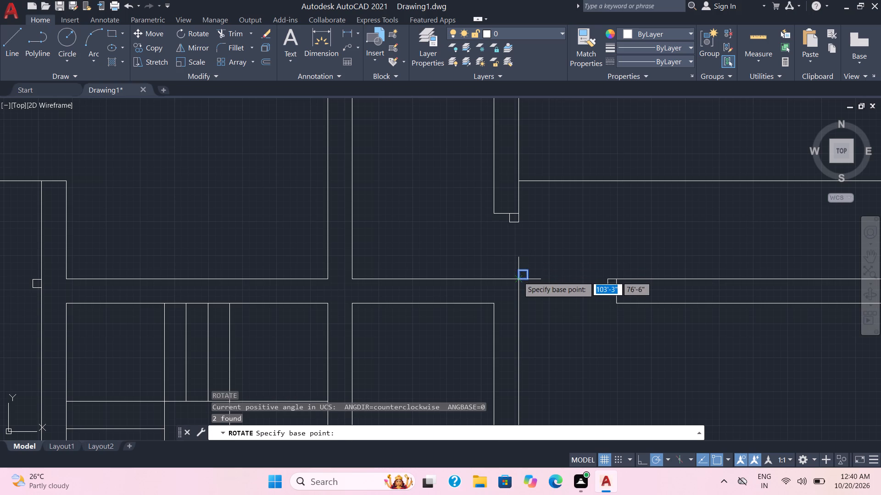
{"action": "left_click", "coordinate": [518, 281]}
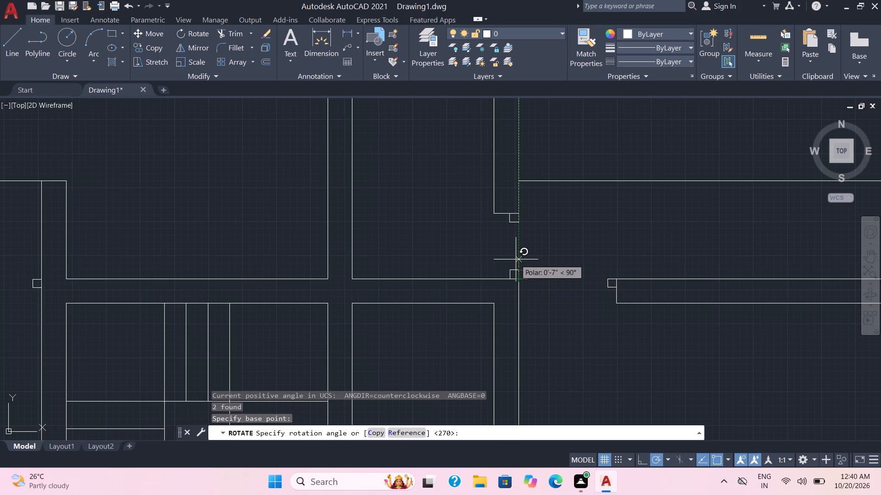
{"action": "left_click", "coordinate": [516, 259]}
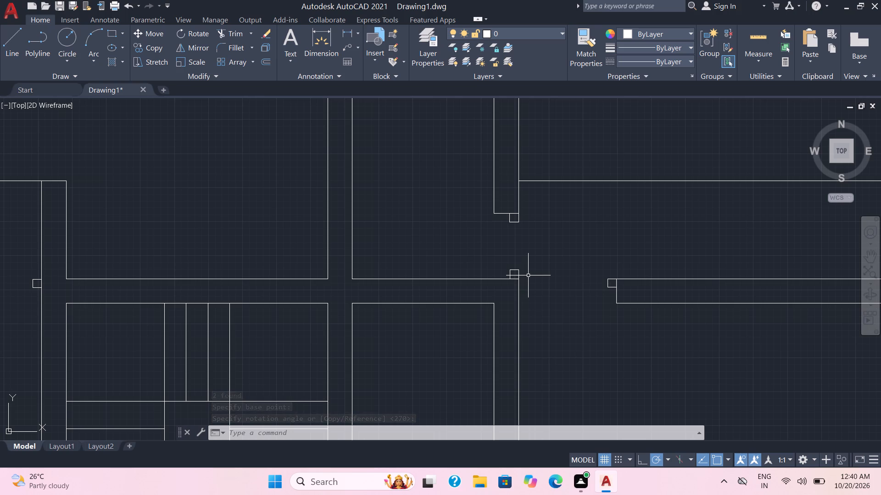
Copy the jamb on the northeast room's north wall end, by its northwest corner, to the wall corner across the opening.
{"action": "left_click", "coordinate": [611, 294]}
{"action": "left_click", "coordinate": [608, 280]}
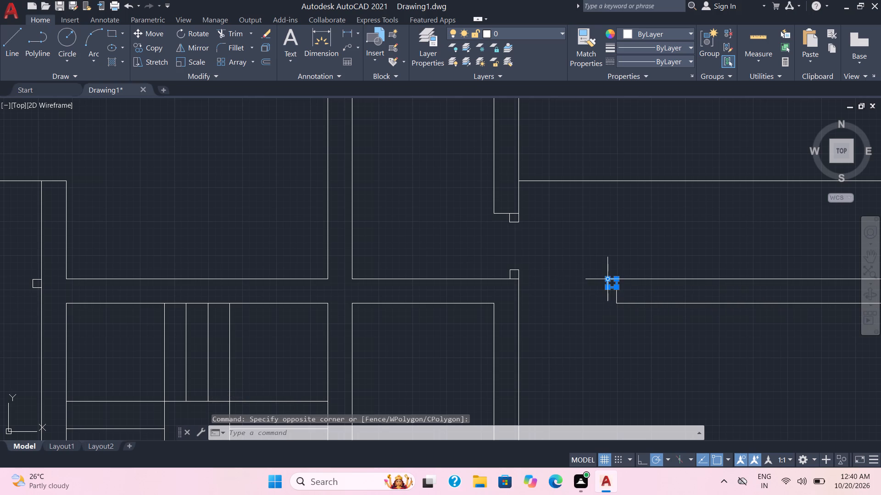
{"action": "type", "text": "co"}
{"action": "key", "text": "Return"}
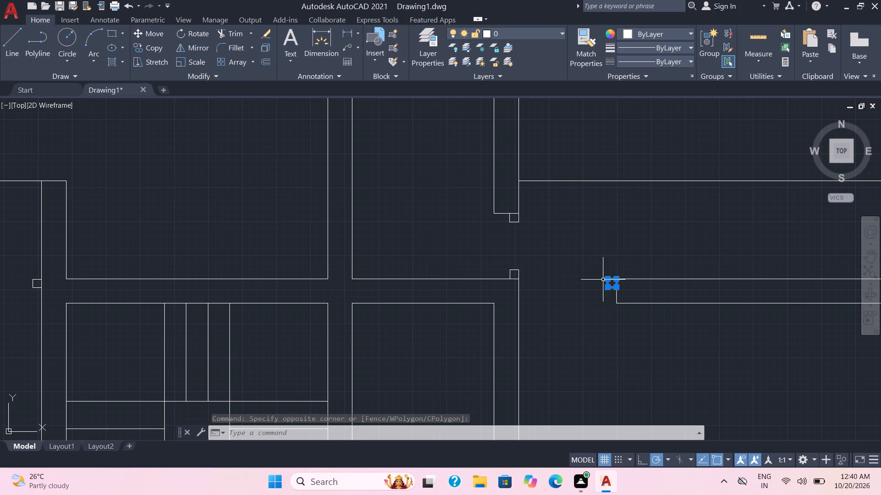
{"action": "key", "text": "c"}
{"action": "key", "text": "o"}
{"action": "key", "text": "Return"}
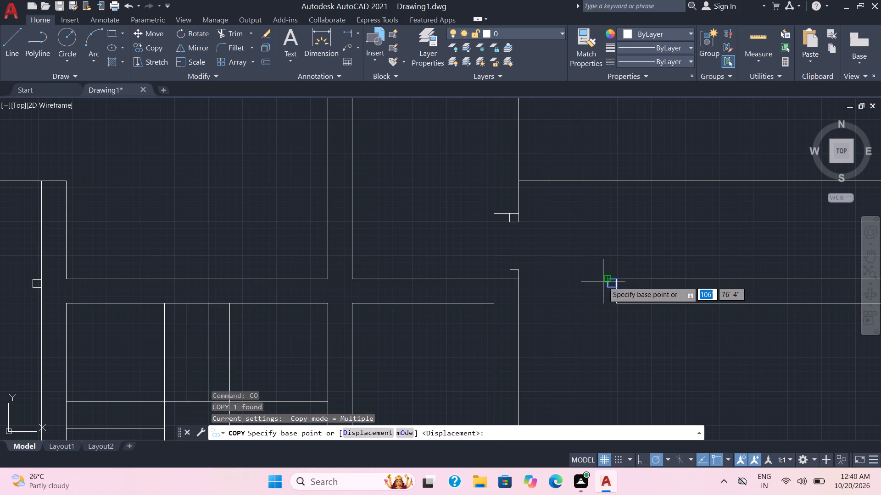
{"action": "left_click", "coordinate": [606, 281]}
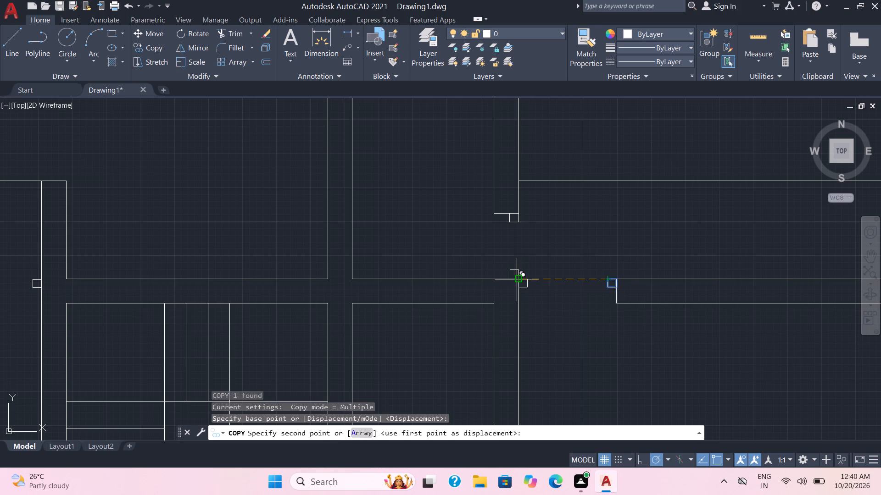
{"action": "left_click", "coordinate": [517, 280]}
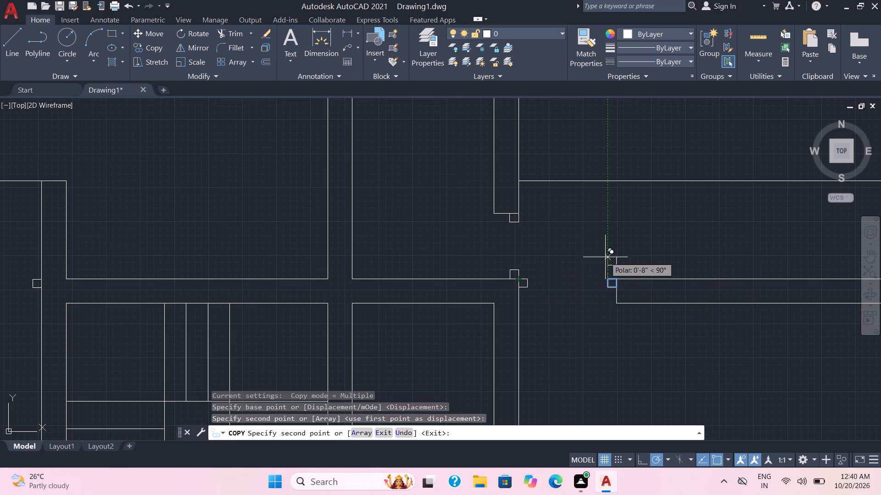
{"action": "key", "text": "Escape"}
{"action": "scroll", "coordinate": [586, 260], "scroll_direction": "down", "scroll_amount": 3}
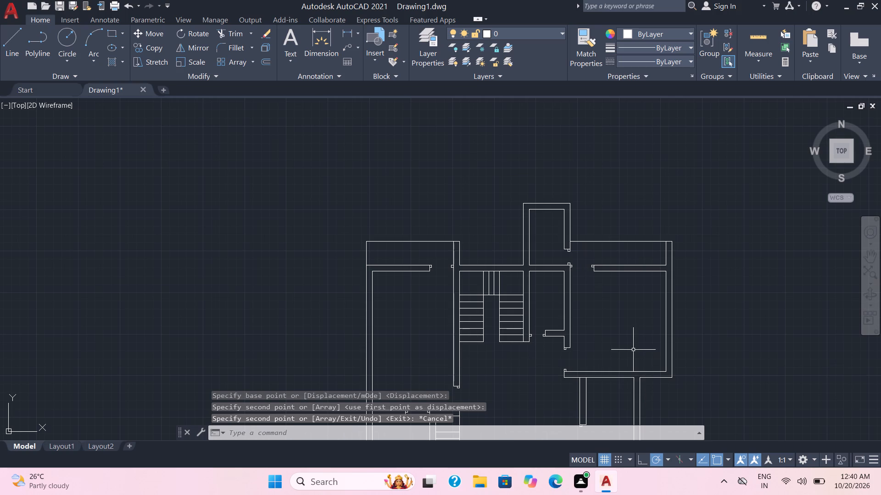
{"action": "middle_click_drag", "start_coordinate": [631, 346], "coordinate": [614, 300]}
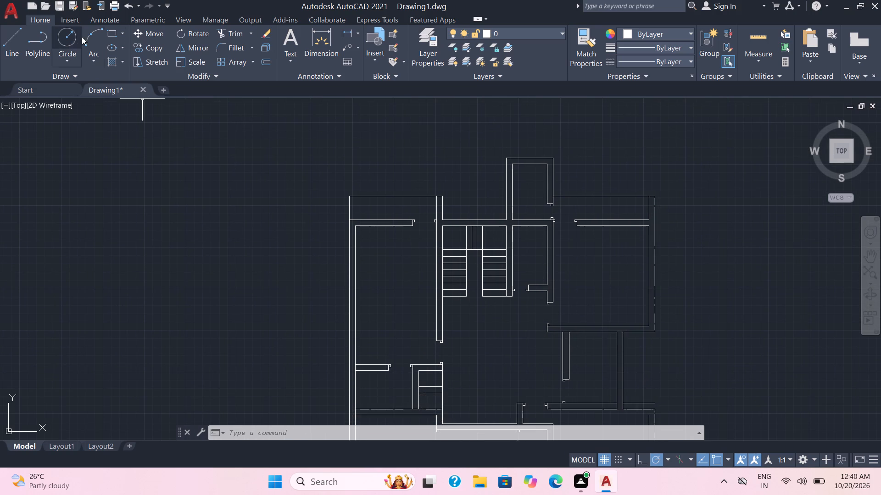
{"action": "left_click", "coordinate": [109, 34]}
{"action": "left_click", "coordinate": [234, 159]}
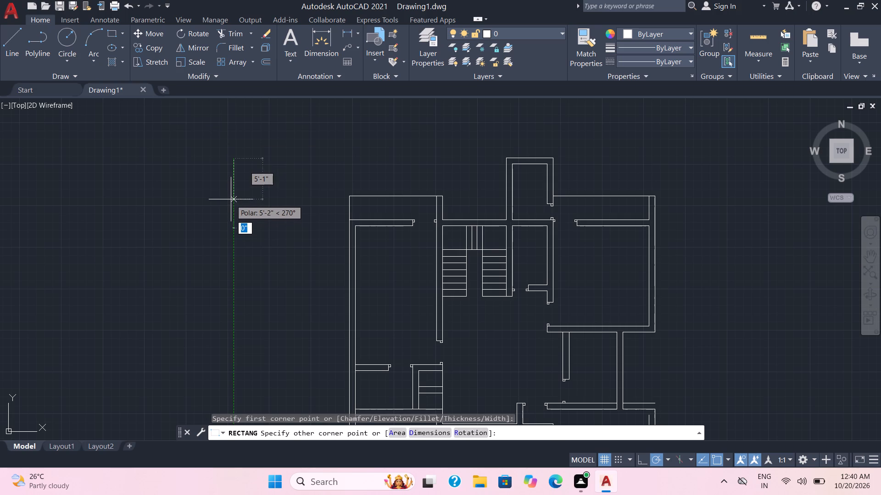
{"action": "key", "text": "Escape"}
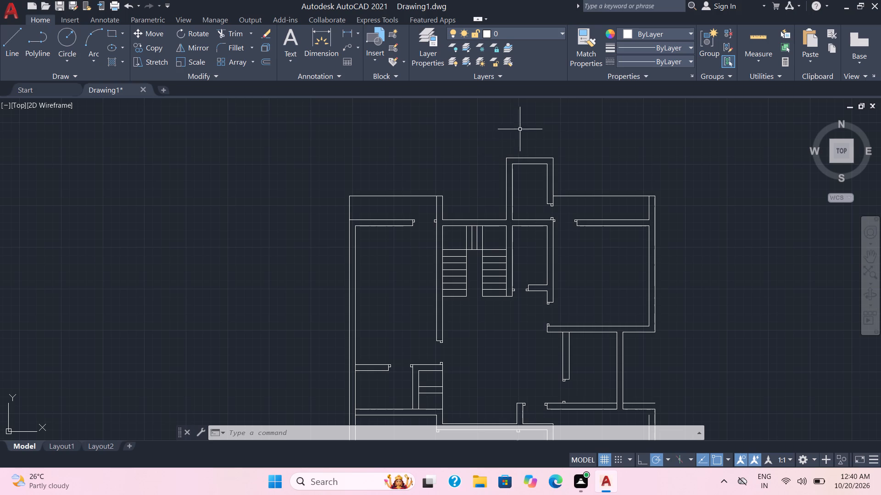
Draw a 3' by 3" rectangle in the empty space northwest of the floor plan.
{"action": "left_click", "coordinate": [110, 34]}
{"action": "left_click", "coordinate": [209, 168]}
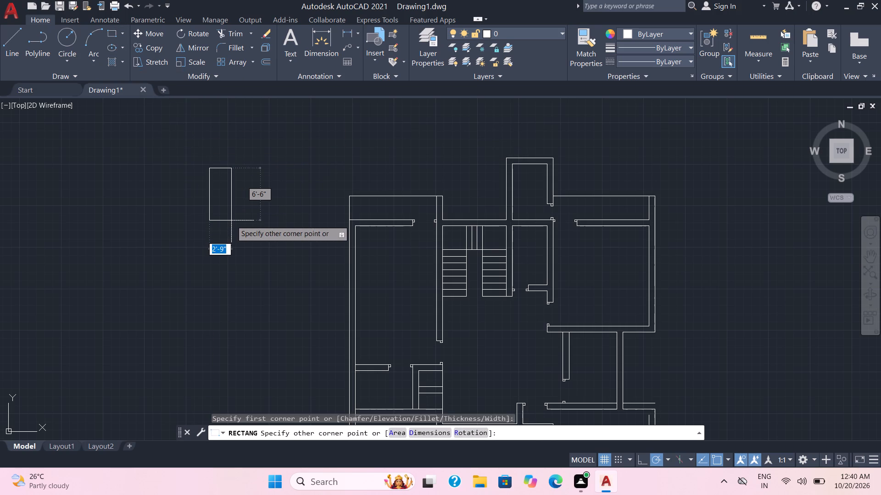
{"action": "key", "text": "d"}
{"action": "key", "text": "Return"}
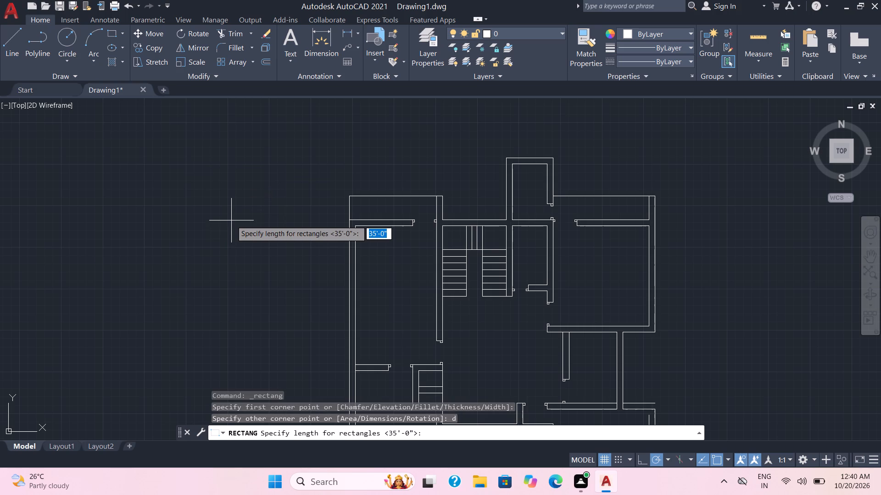
{"action": "key", "text": "3"}
{"action": "key", "text": "apostrophe"}
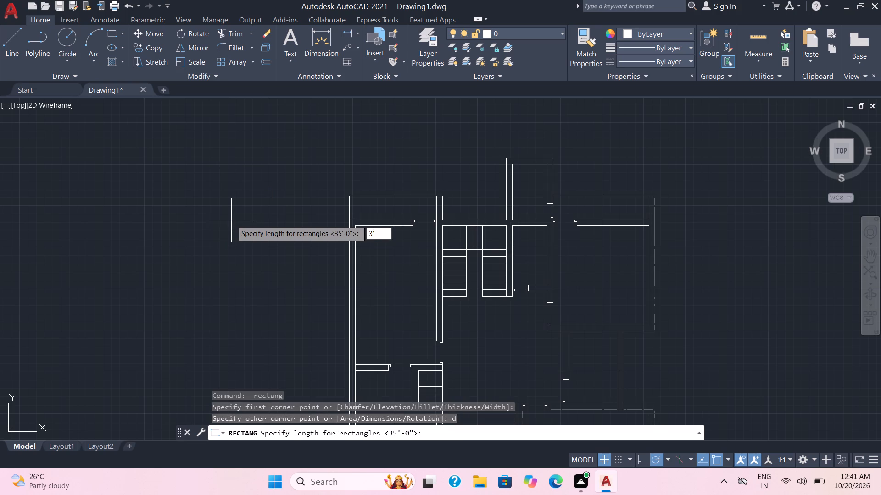
{"action": "key", "text": "Return"}
{"action": "key", "text": "3"}
{"action": "key", "text": "Return"}
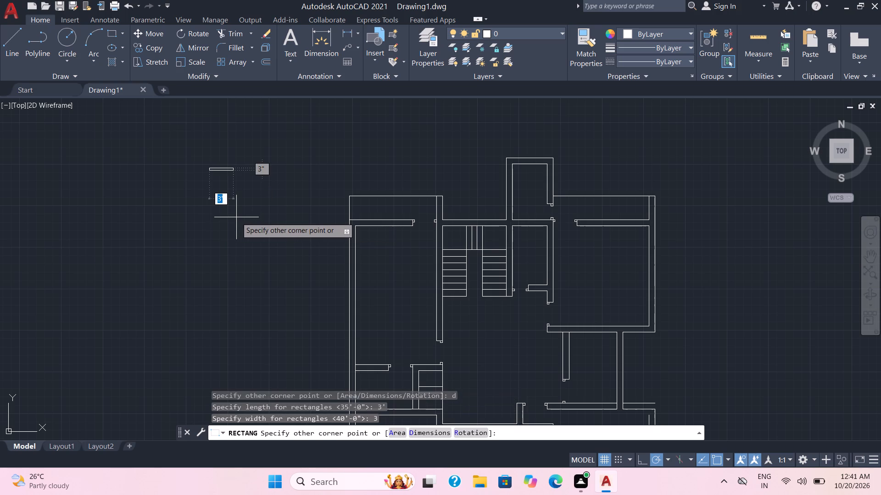
{"action": "left_click", "coordinate": [237, 218]}
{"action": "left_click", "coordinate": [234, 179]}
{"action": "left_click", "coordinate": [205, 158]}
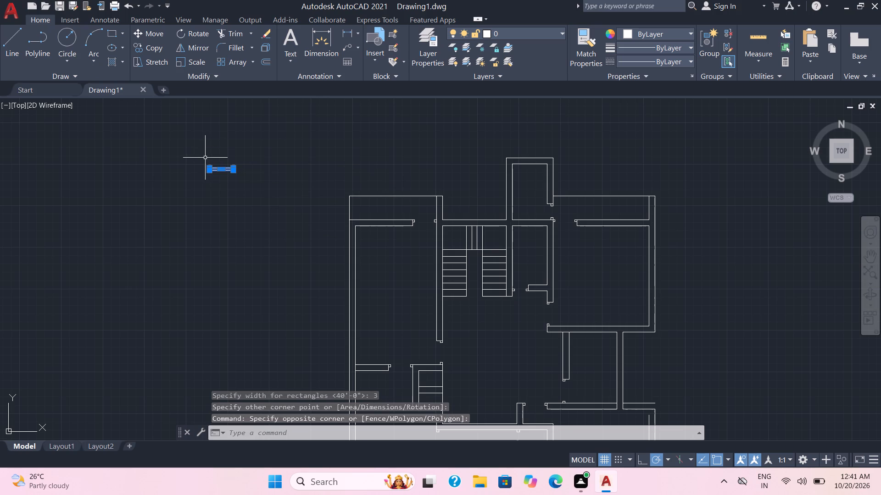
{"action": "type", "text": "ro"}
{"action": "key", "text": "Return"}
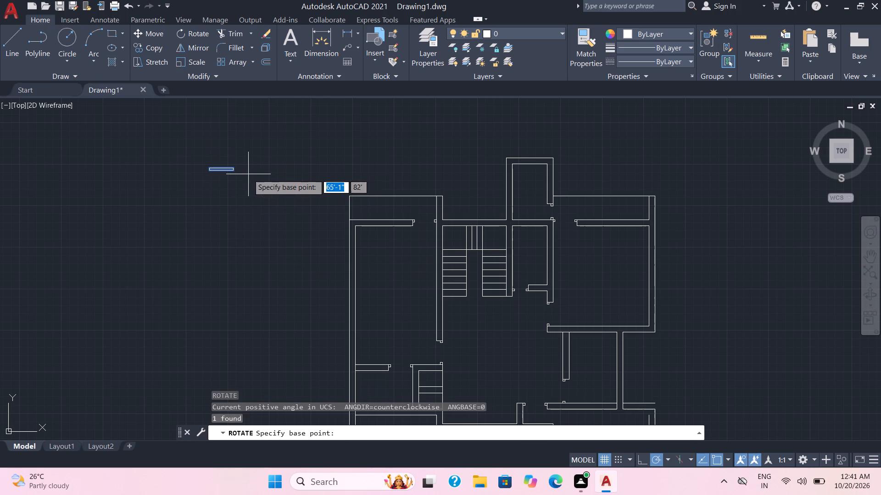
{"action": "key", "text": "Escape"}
Copy the 3' by 3" door leaf about 3'-6" directly south of the original, in the empty space northwest of the plan.
{"action": "left_click", "coordinate": [242, 174]}
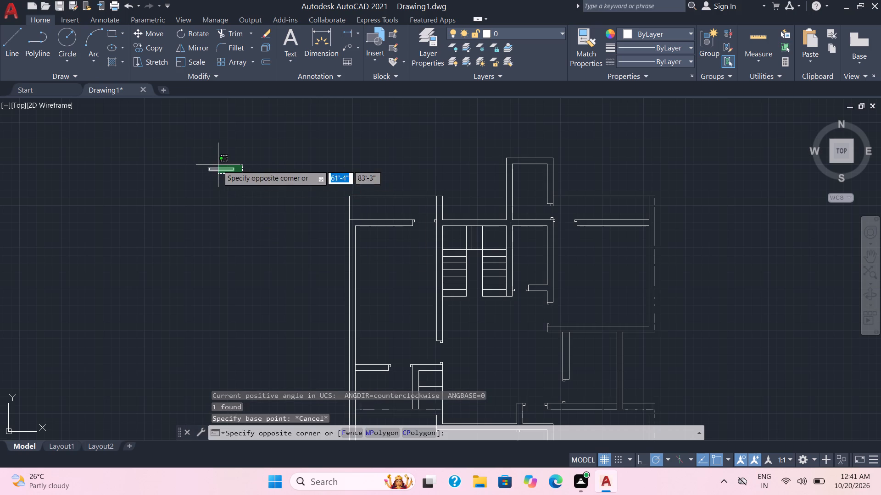
{"action": "left_click", "coordinate": [217, 165]}
{"action": "type", "text": "co"}
{"action": "key", "text": "Return"}
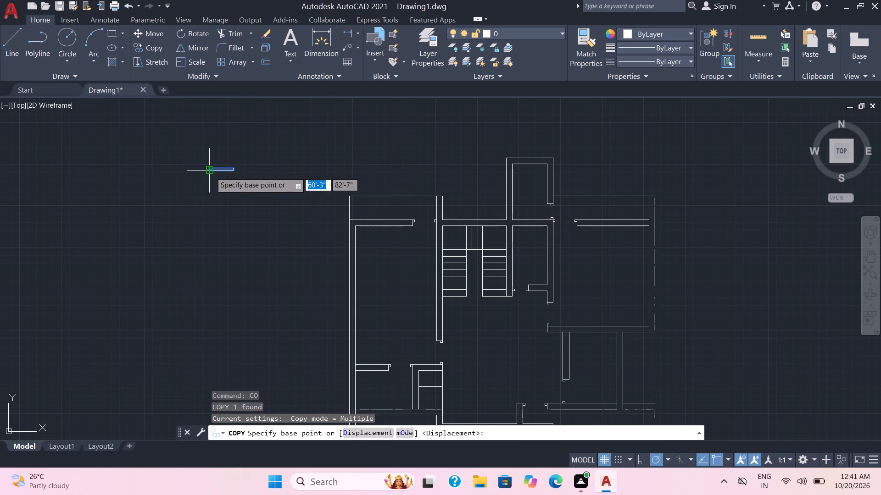
{"action": "left_click", "coordinate": [211, 172]}
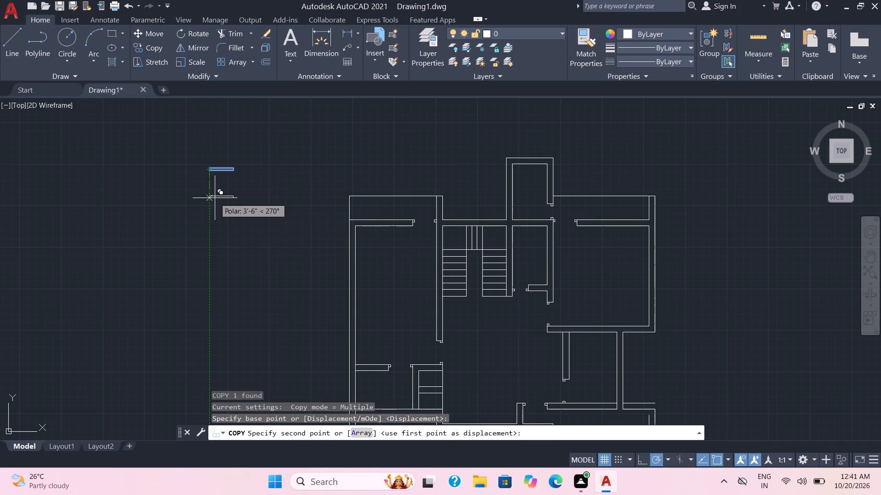
{"action": "left_click", "coordinate": [213, 197]}
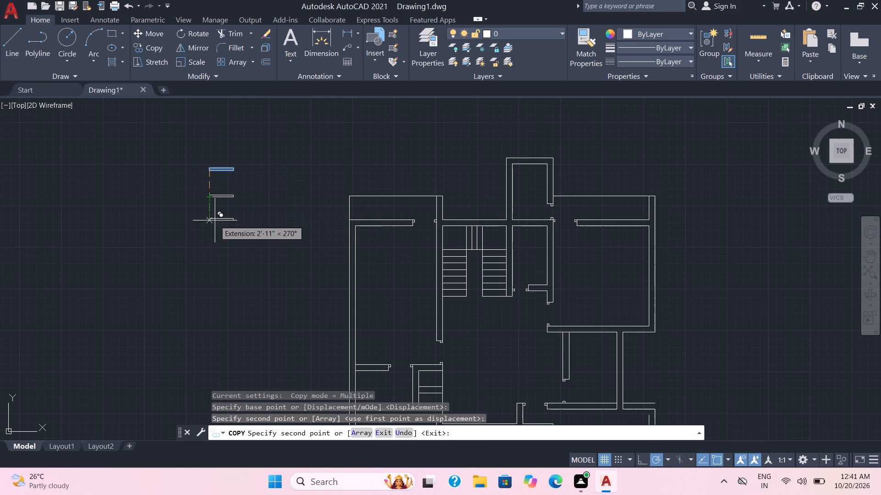
{"action": "key", "text": "Escape"}
Rotate the copied door leaf about its northeast corner so that it stands vertically, extending north toward the original leaf.
{"action": "left_click", "coordinate": [241, 219]}
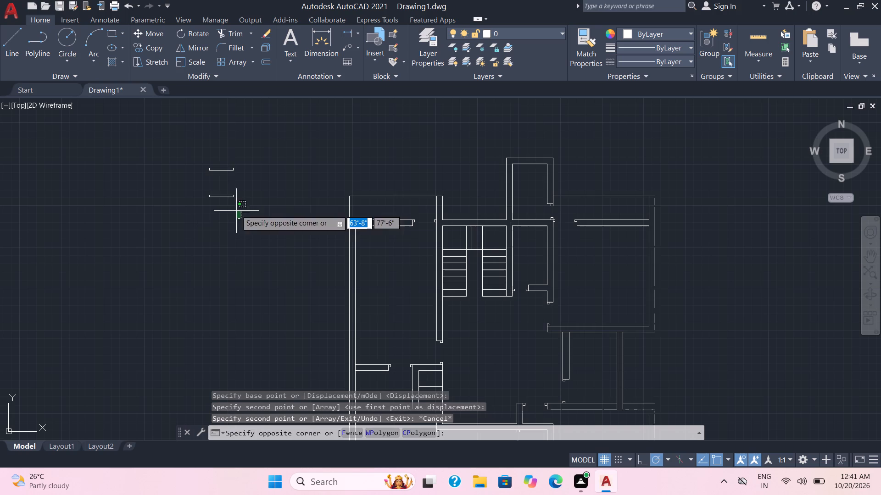
{"action": "left_click", "coordinate": [225, 192]}
{"action": "type", "text": "ro"}
{"action": "key", "text": "Return"}
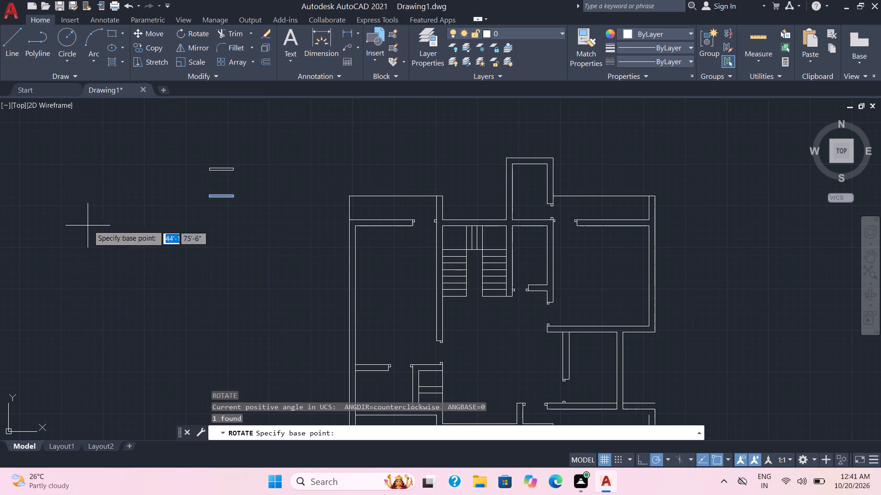
{"action": "left_click", "coordinate": [229, 195]}
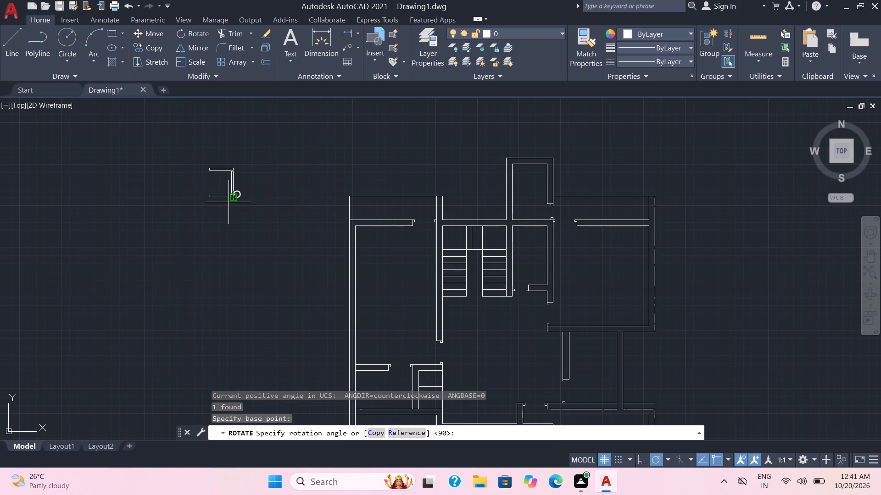
{"action": "left_click", "coordinate": [228, 207]}
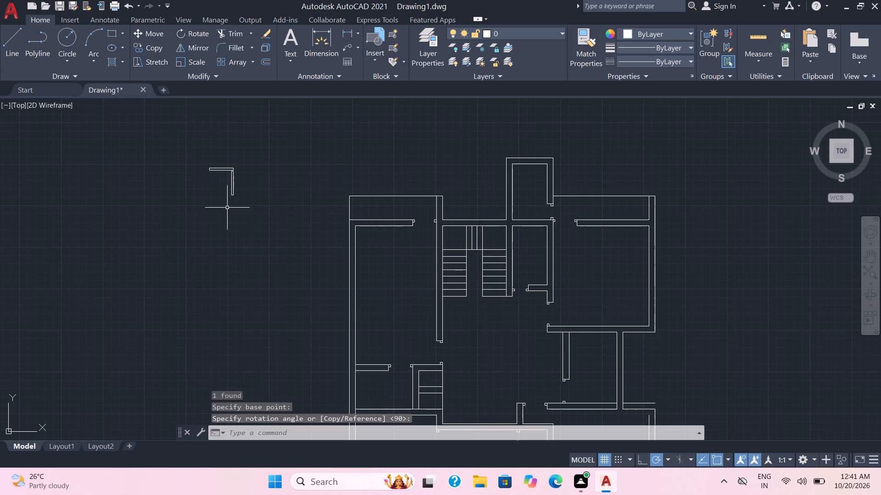
Copy the horizontal door leaf by its southeast corner onto the northeast corner of the jamb south of the projecting north room's east opening.
{"action": "left_click", "coordinate": [220, 181]}
{"action": "left_click", "coordinate": [207, 158]}
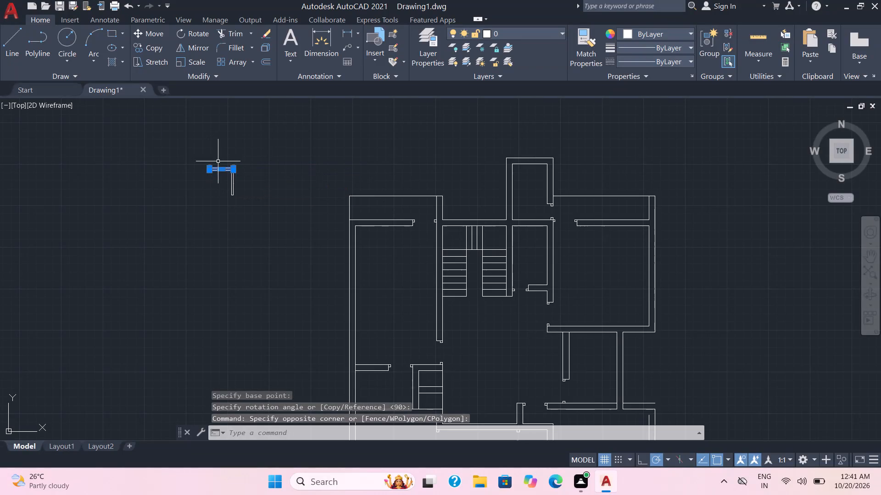
{"action": "type", "text": "co"}
{"action": "key", "text": "Return"}
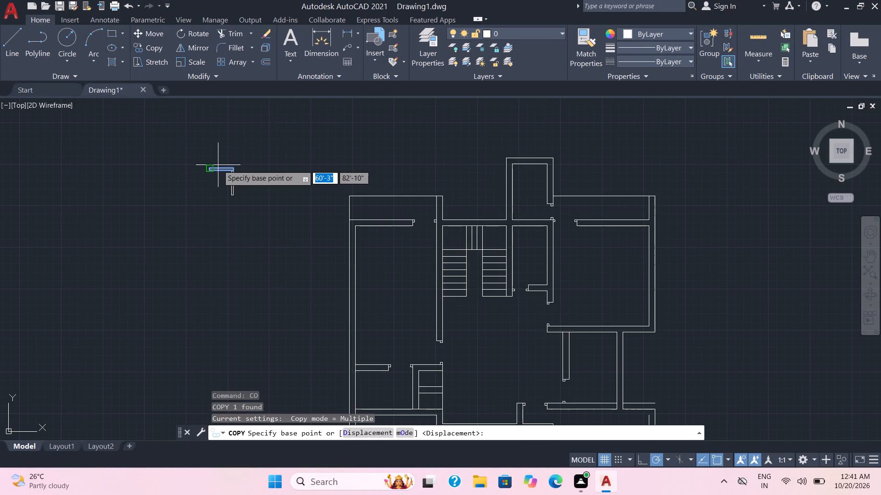
{"action": "scroll", "coordinate": [240, 151], "scroll_direction": "up", "scroll_amount": 3}
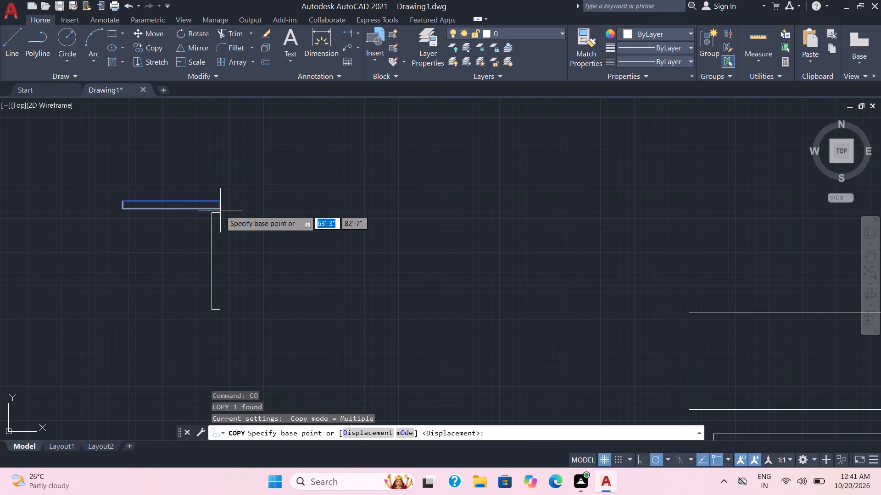
{"action": "scroll", "coordinate": [219, 213], "scroll_direction": "up", "scroll_amount": 1}
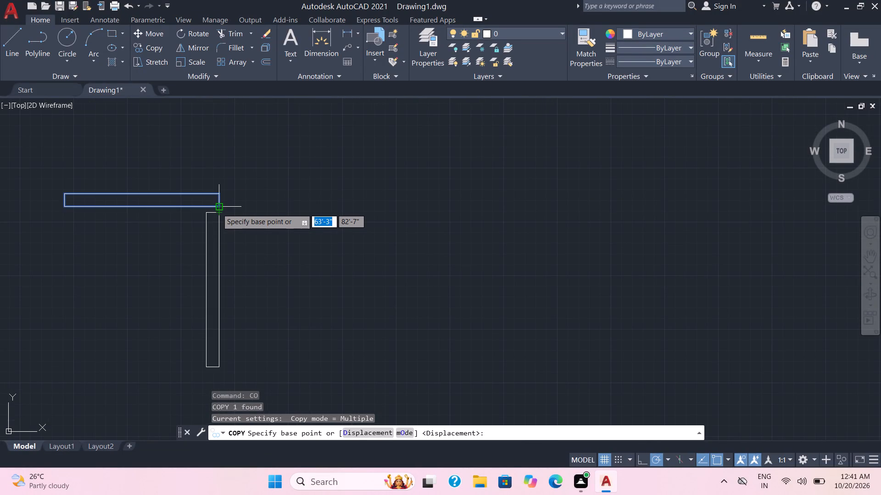
{"action": "left_click", "coordinate": [217, 209]}
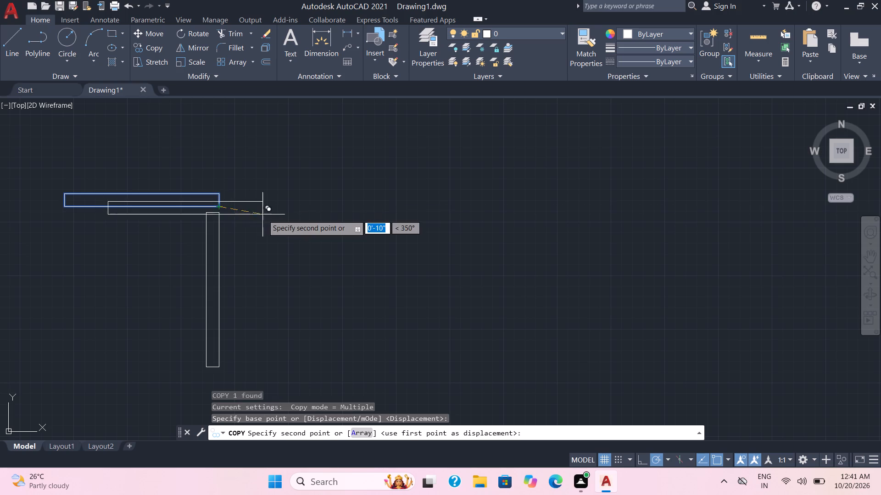
{"action": "scroll", "coordinate": [264, 215], "scroll_direction": "down", "scroll_amount": 3}
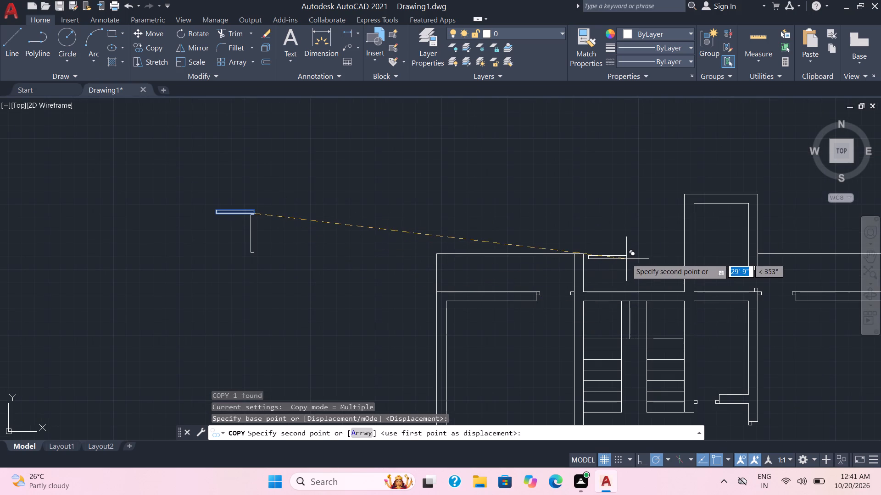
{"action": "middle_click_drag", "start_coordinate": [627, 258], "coordinate": [384, 286]}
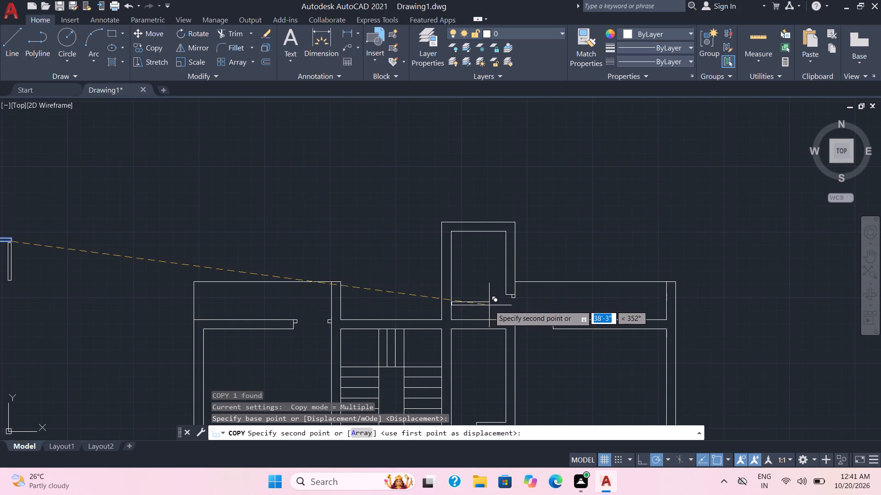
{"action": "scroll", "coordinate": [489, 305], "scroll_direction": "up", "scroll_amount": 3}
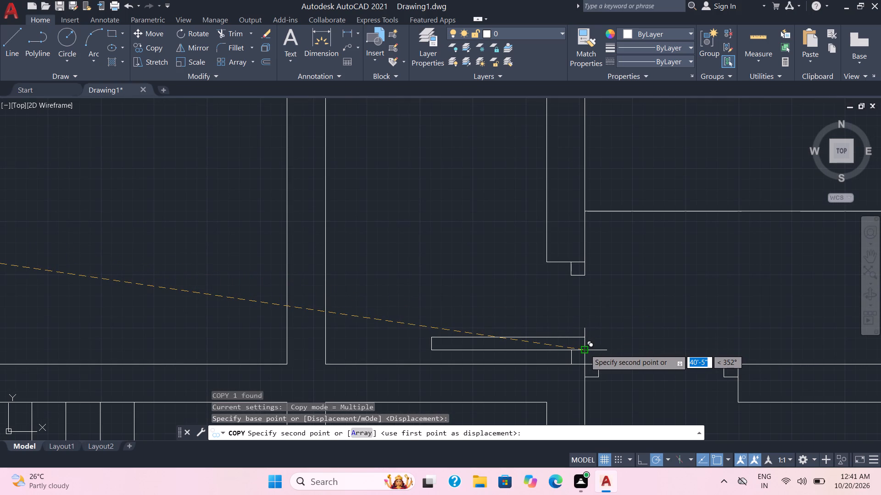
{"action": "left_click", "coordinate": [585, 349]}
Place another horizontal leaf copy on top of the jamb at the west end of the northeast room's south wall, aligning their west edges.
{"action": "scroll", "coordinate": [602, 340], "scroll_direction": "down", "scroll_amount": 3}
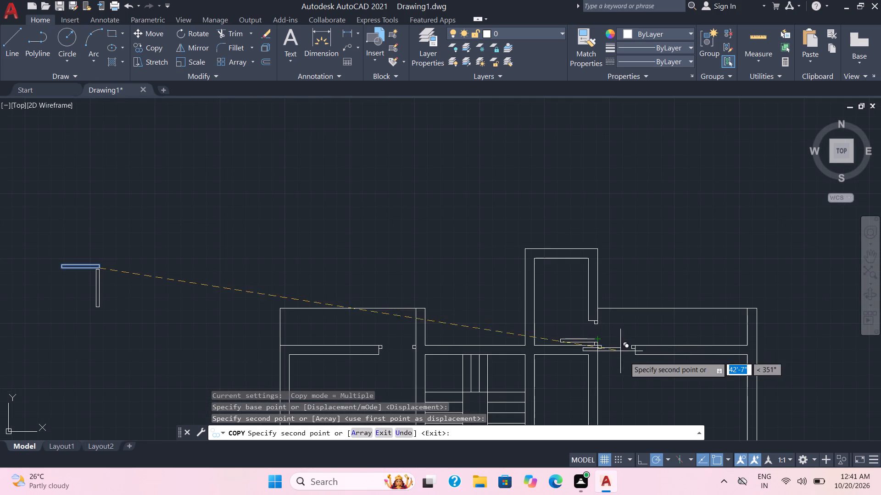
{"action": "middle_click_drag", "start_coordinate": [626, 360], "coordinate": [510, 109]}
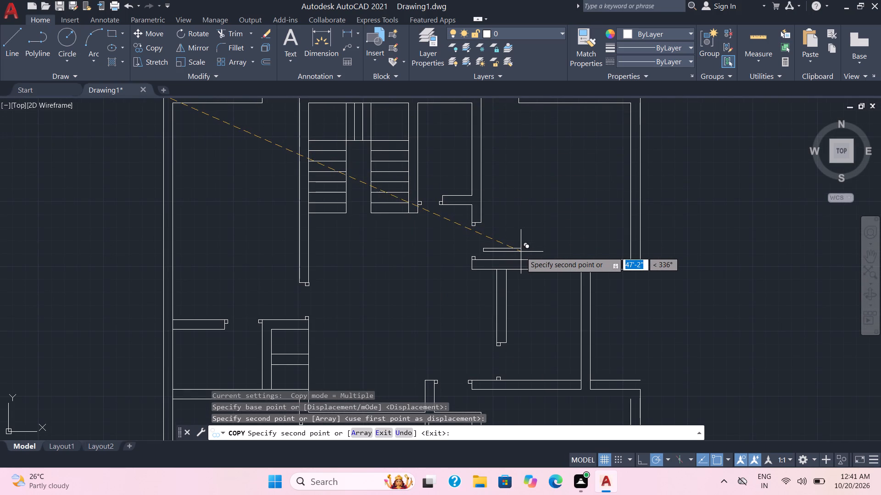
{"action": "scroll", "coordinate": [521, 252], "scroll_direction": "up", "scroll_amount": 4}
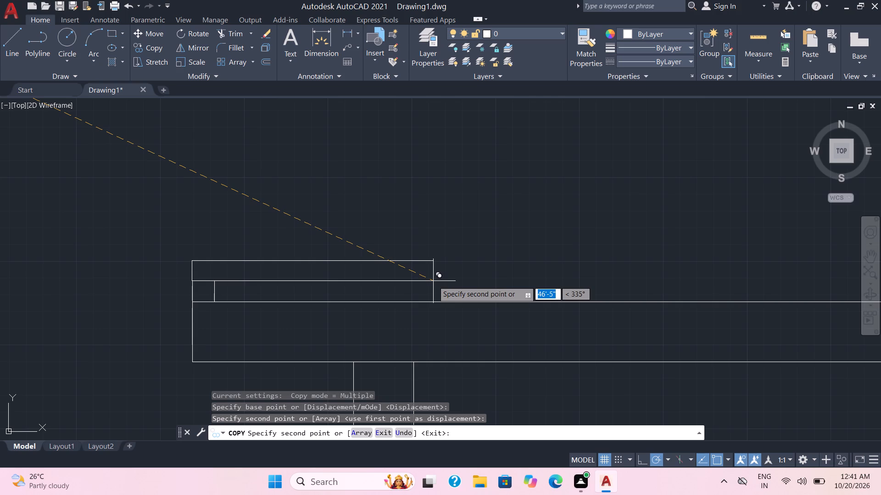
{"action": "left_click", "coordinate": [433, 281]}
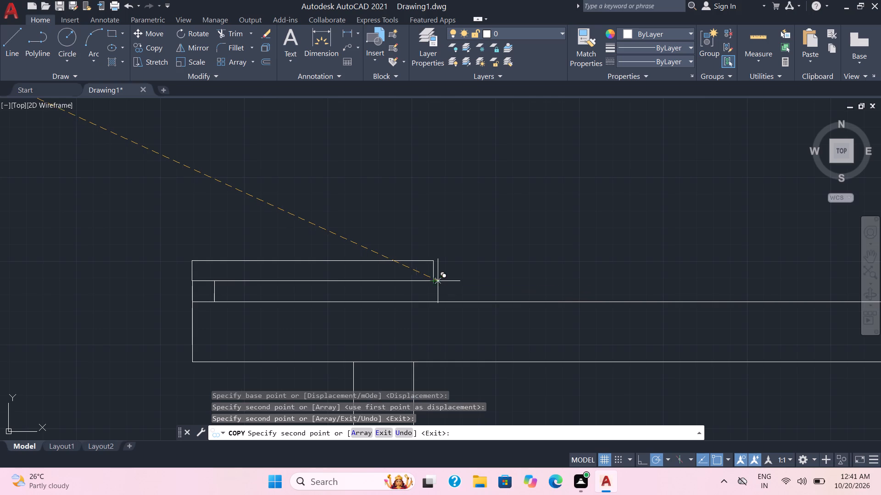
Place another horizontal leaf copy on the jamb along the south wall of the small room below the northeast room, aligning their west edges.
{"action": "scroll", "coordinate": [446, 284], "scroll_direction": "down", "scroll_amount": 4}
{"action": "middle_click_drag", "start_coordinate": [480, 349], "coordinate": [419, 143]}
{"action": "scroll", "coordinate": [430, 169], "scroll_direction": "up", "scroll_amount": 2}
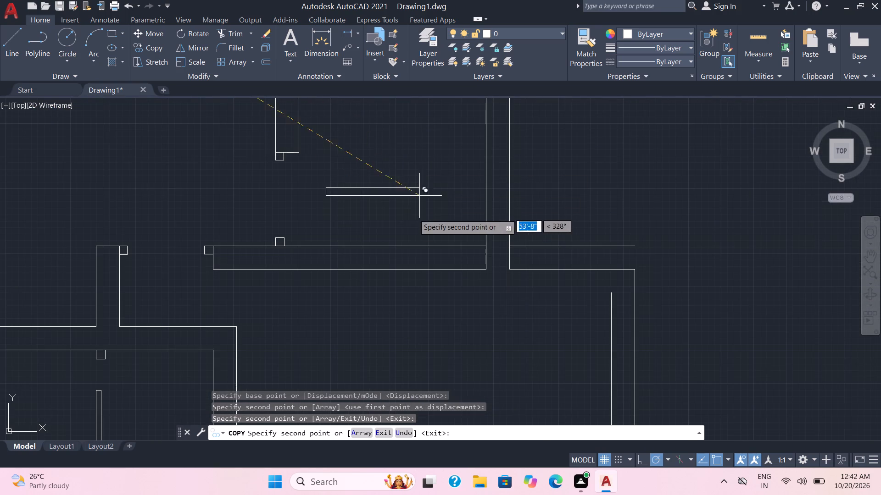
{"action": "scroll", "coordinate": [393, 231], "scroll_direction": "up", "scroll_amount": 2}
{"action": "middle_click_drag", "start_coordinate": [381, 239], "coordinate": [383, 239]}
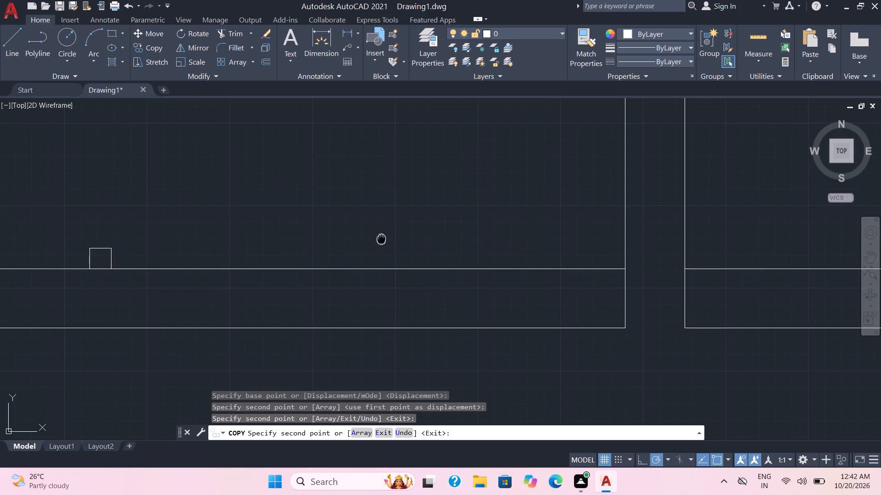
{"action": "middle_click_drag", "start_coordinate": [383, 239], "coordinate": [532, 196]}
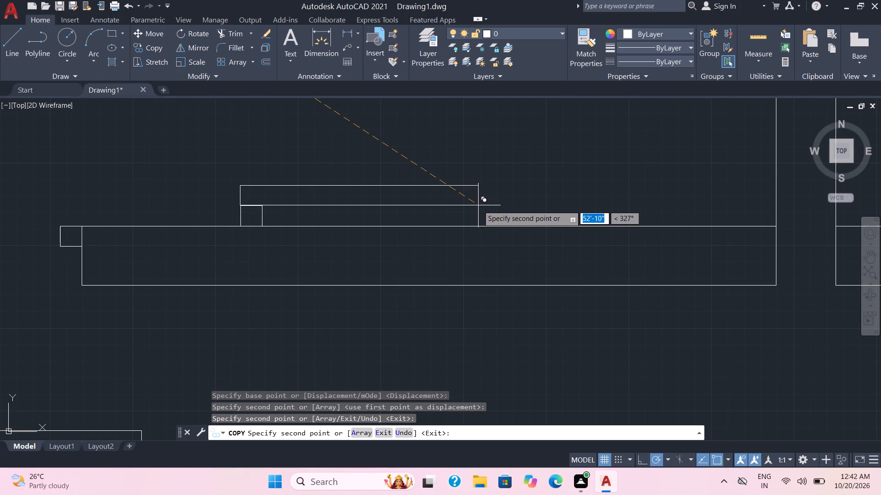
{"action": "left_click", "coordinate": [479, 205]}
Place a last horizontal leaf copy with its southeast corner on the northeast corner of the jamb above the small compartment southwest of the staircase.
{"action": "scroll", "coordinate": [479, 205], "scroll_direction": "down", "scroll_amount": 3}
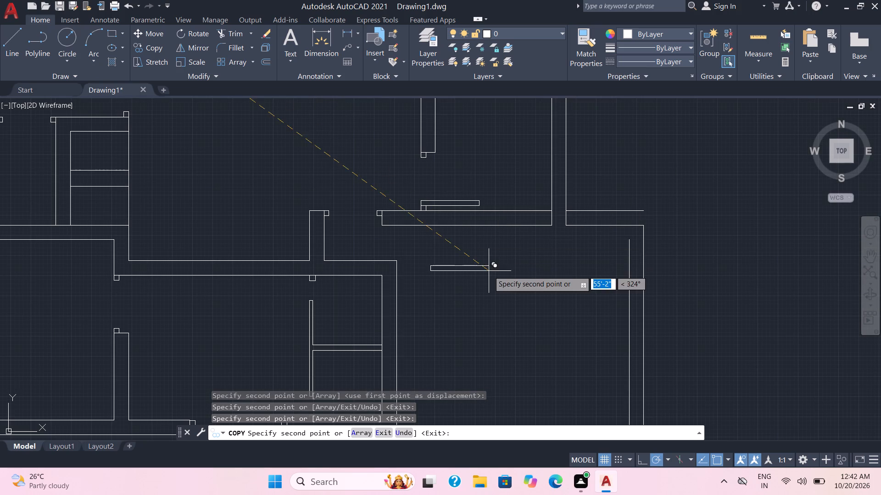
{"action": "middle_click_drag", "start_coordinate": [489, 271], "coordinate": [485, 181]}
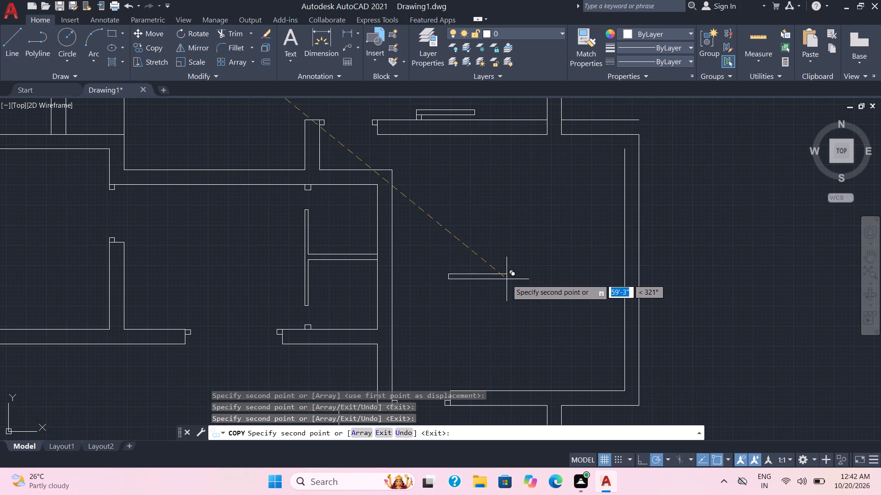
{"action": "scroll", "coordinate": [437, 300], "scroll_direction": "down", "scroll_amount": 1}
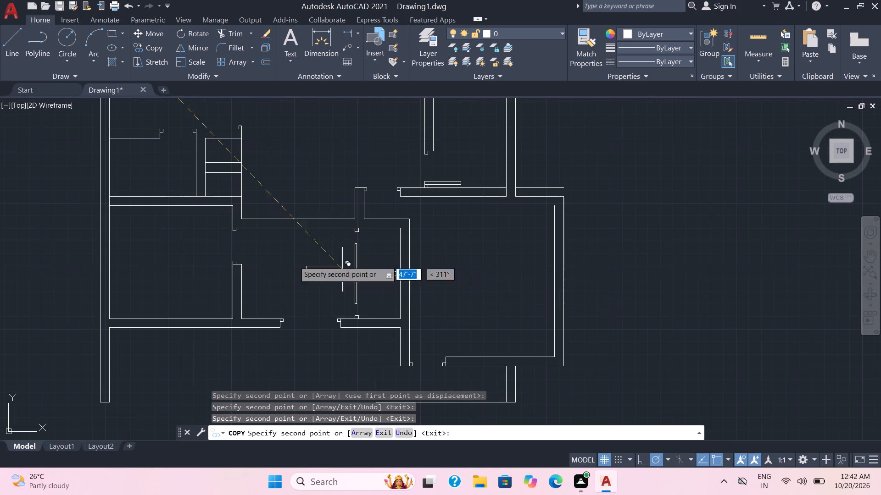
{"action": "scroll", "coordinate": [263, 256], "scroll_direction": "down", "scroll_amount": 1}
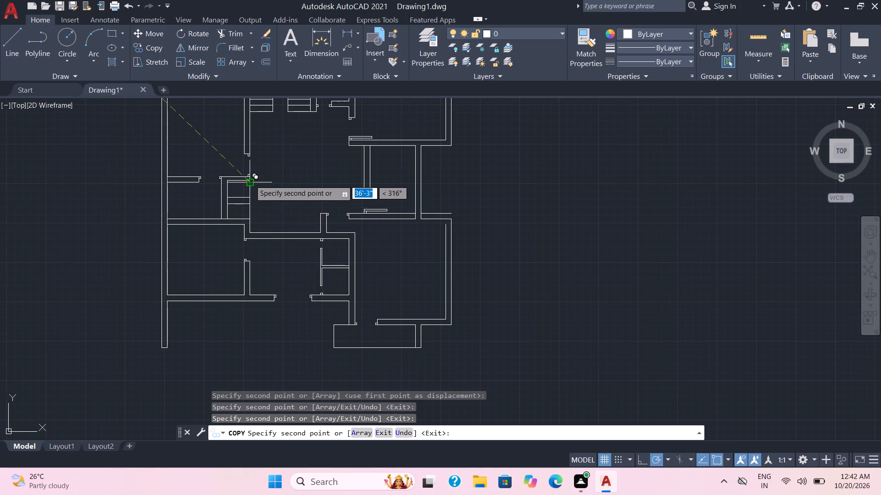
{"action": "scroll", "coordinate": [250, 180], "scroll_direction": "up", "scroll_amount": 5}
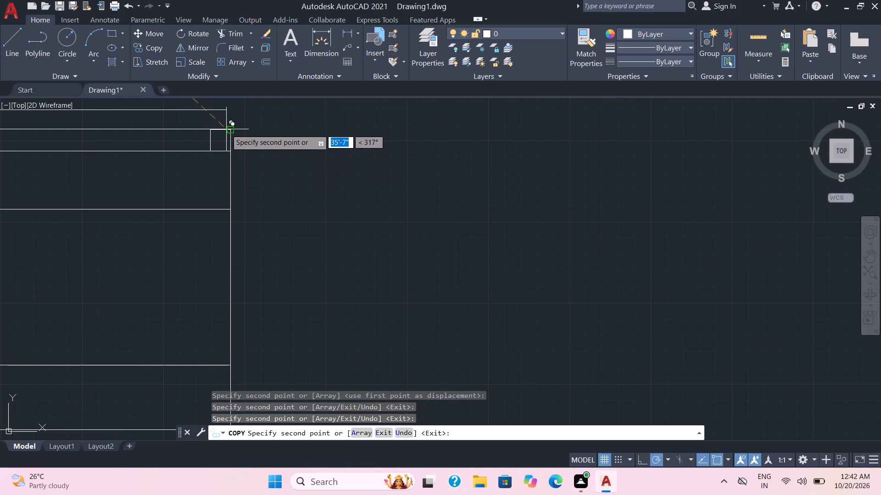
{"action": "left_click", "coordinate": [229, 129]}
{"action": "scroll", "coordinate": [262, 142], "scroll_direction": "down", "scroll_amount": 6}
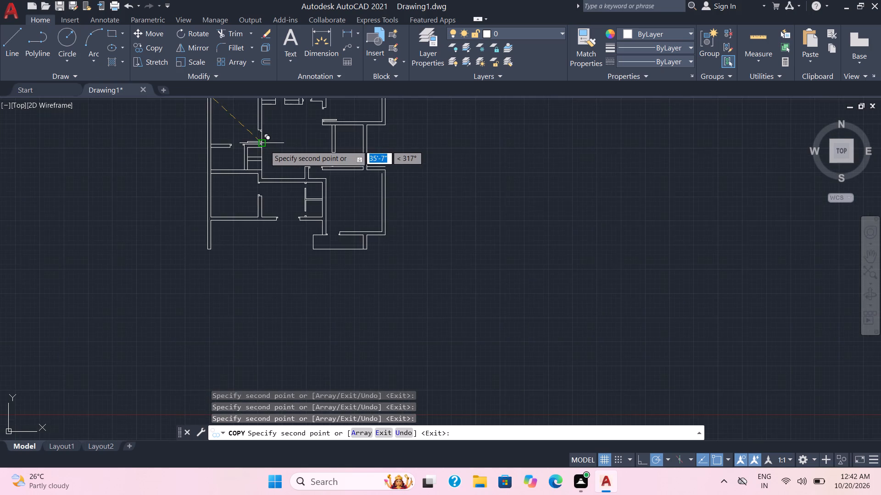
{"action": "scroll", "coordinate": [265, 145], "scroll_direction": "down", "scroll_amount": 1}
{"action": "middle_click_drag", "start_coordinate": [291, 149], "coordinate": [310, 228]}
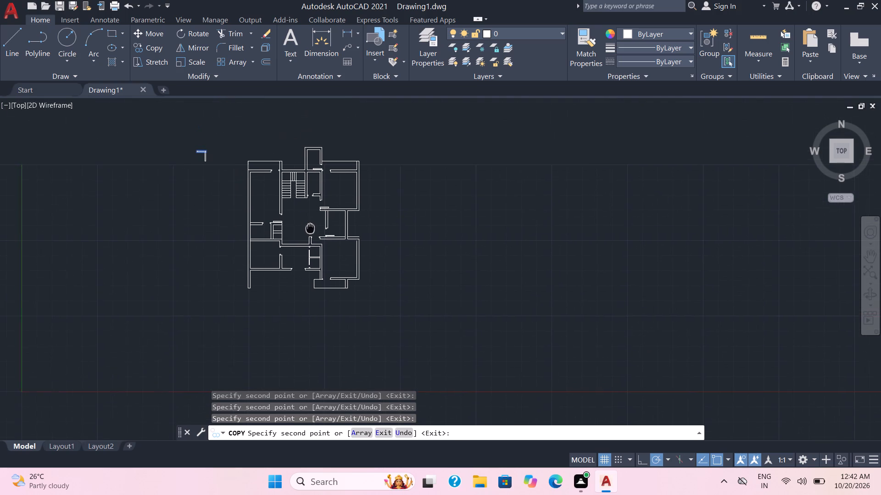
{"action": "middle_click_drag", "start_coordinate": [310, 228], "coordinate": [311, 228]}
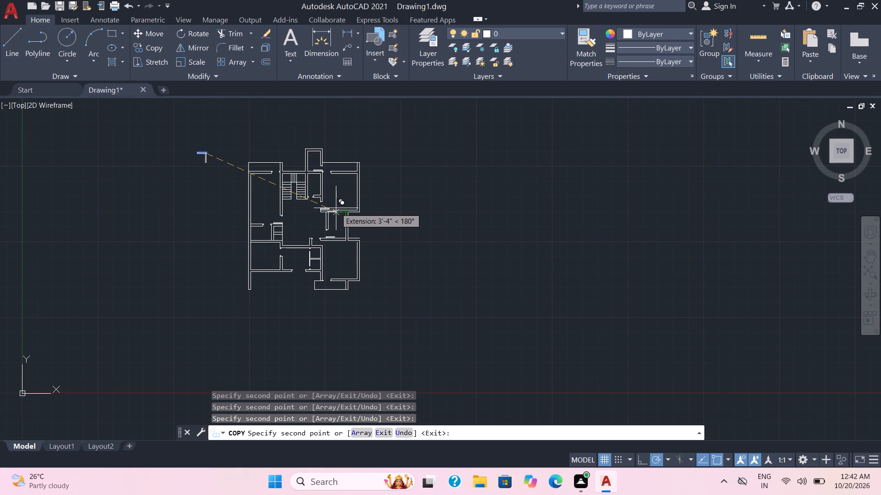
{"action": "key", "text": "Escape"}
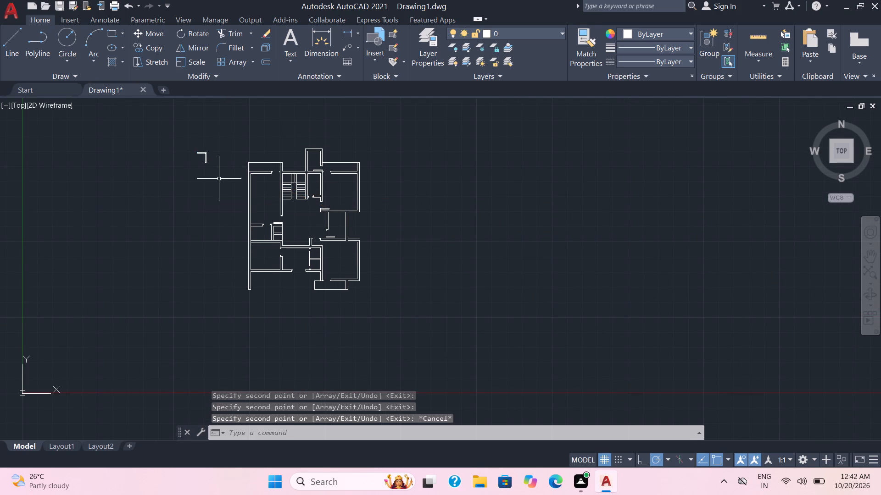
Copy the loose vertical door leaf by its southwest corner against the west side of the east jamb in the northwest room's north opening, bottoms aligned.
{"action": "left_click", "coordinate": [219, 178]}
{"action": "left_click", "coordinate": [196, 161]}
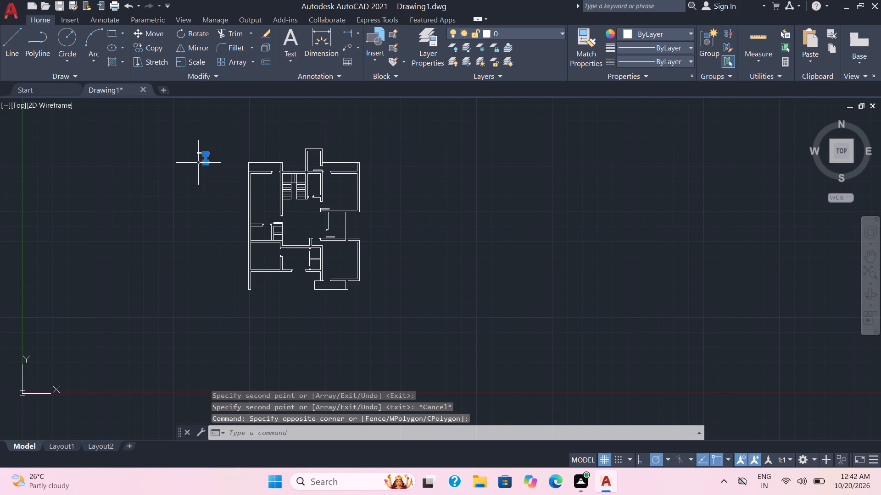
{"action": "type", "text": "co"}
{"action": "key", "text": "Return"}
{"action": "scroll", "coordinate": [200, 164], "scroll_direction": "up", "scroll_amount": 3}
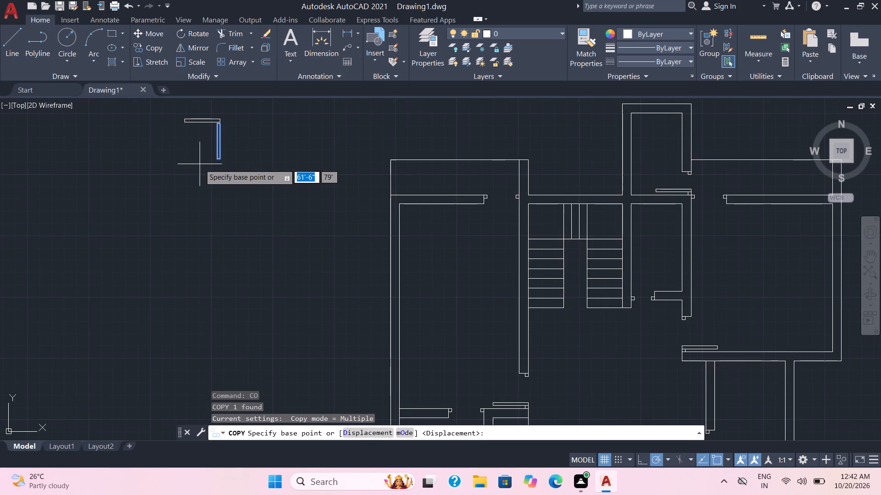
{"action": "scroll", "coordinate": [200, 164], "scroll_direction": "up", "scroll_amount": 1}
{"action": "left_click", "coordinate": [229, 157]}
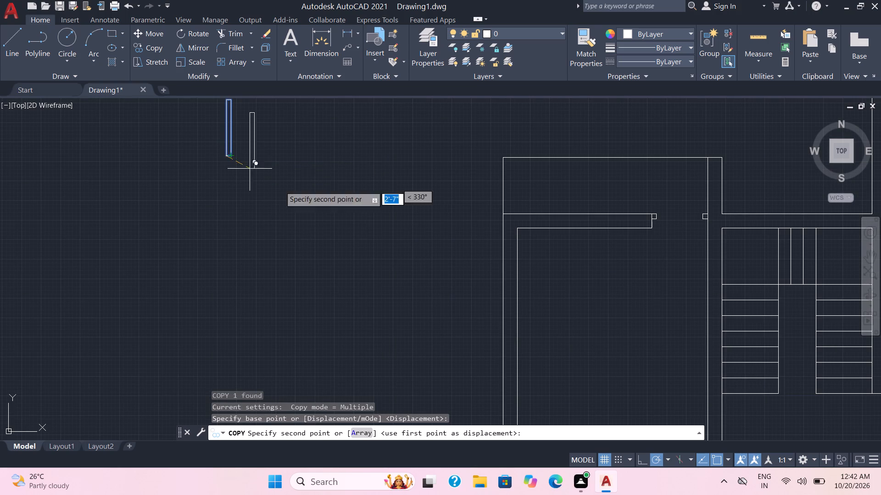
{"action": "scroll", "coordinate": [417, 244], "scroll_direction": "down", "scroll_amount": 1}
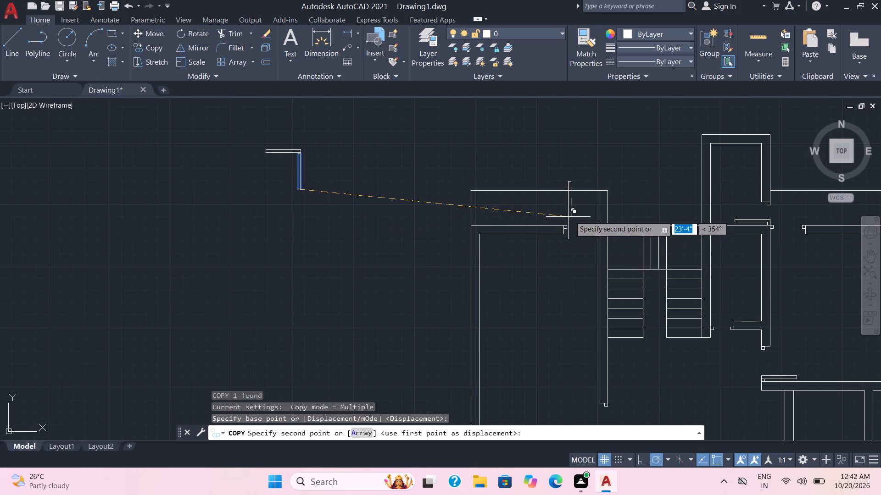
{"action": "scroll", "coordinate": [570, 216], "scroll_direction": "up", "scroll_amount": 3}
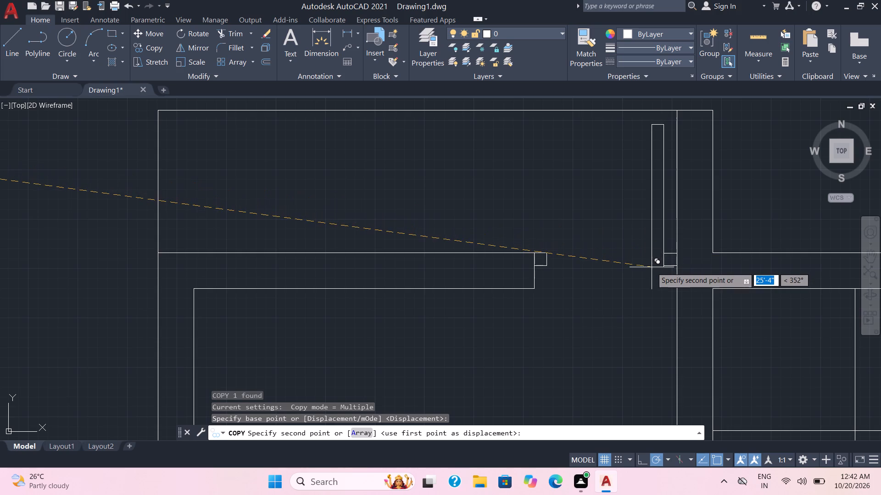
{"action": "scroll", "coordinate": [652, 265], "scroll_direction": "up", "scroll_amount": 1}
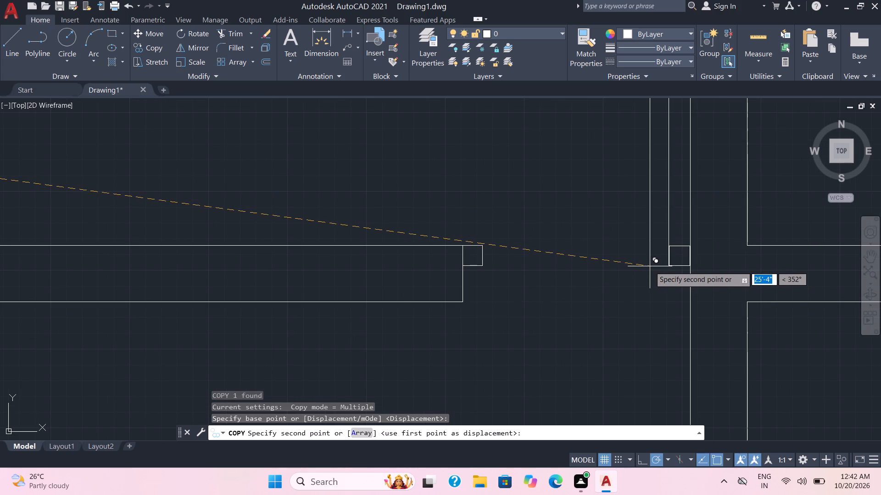
{"action": "left_click", "coordinate": [650, 266]}
Place another vertical leaf copy with its southwest corner on the southeast corner of the jamb on the staircase's east wall.
{"action": "scroll", "coordinate": [651, 286], "scroll_direction": "down", "scroll_amount": 4}
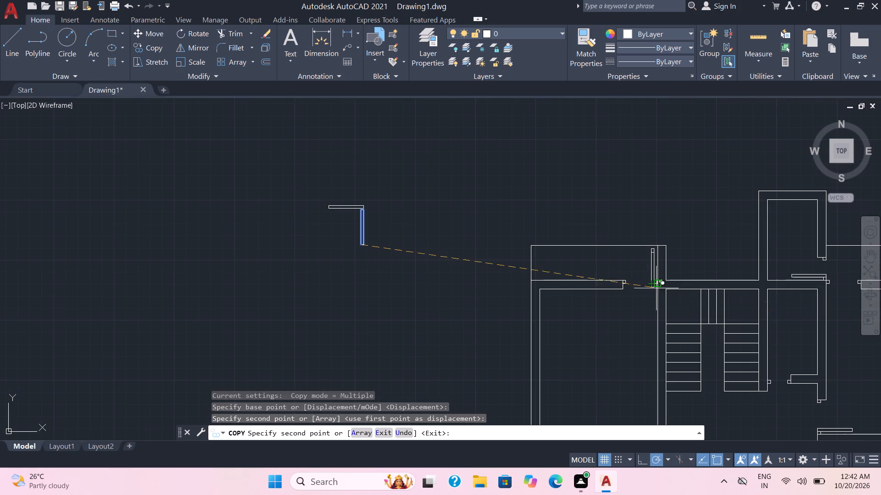
{"action": "middle_click_drag", "start_coordinate": [777, 284], "coordinate": [567, 201]}
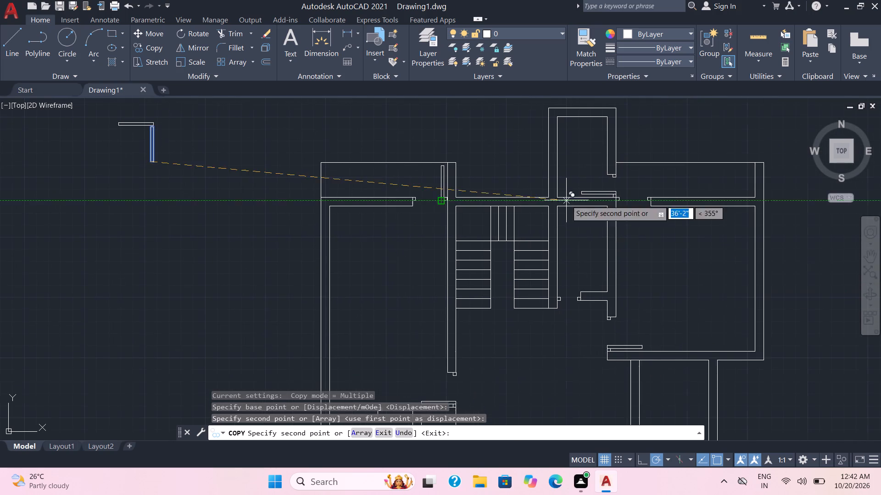
{"action": "scroll", "coordinate": [558, 324], "scroll_direction": "up", "scroll_amount": 2}
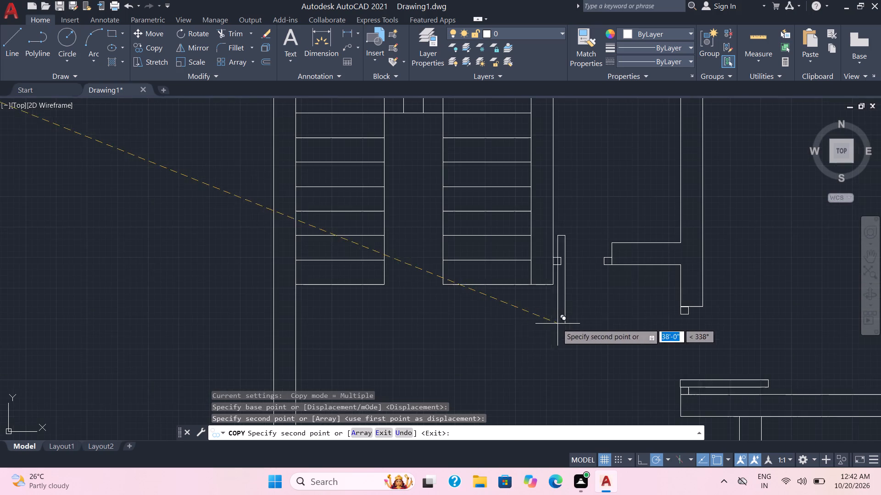
{"action": "left_click", "coordinate": [562, 264]}
Place another vertical leaf copy with its southwest corner on the southeast corner of the west jamb in the northeast room's north opening.
{"action": "scroll", "coordinate": [647, 325], "scroll_direction": "down", "scroll_amount": 3}
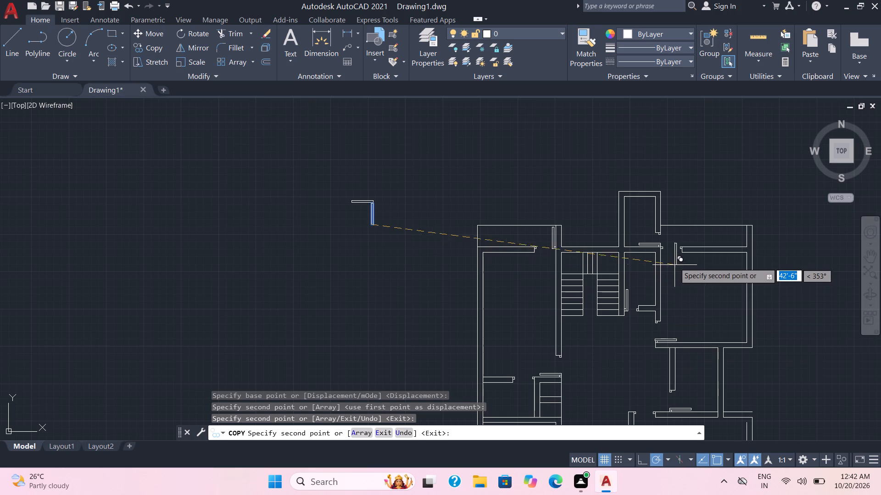
{"action": "scroll", "coordinate": [674, 261], "scroll_direction": "up", "scroll_amount": 2}
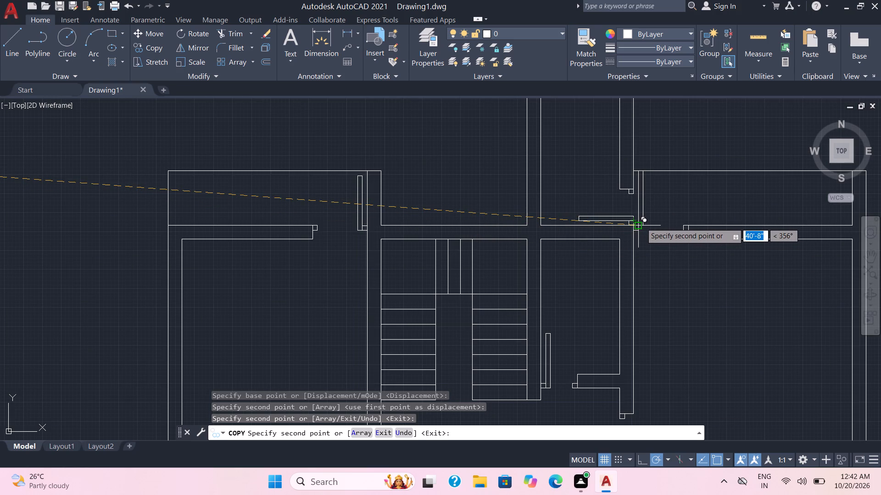
{"action": "scroll", "coordinate": [641, 226], "scroll_direction": "up", "scroll_amount": 2}
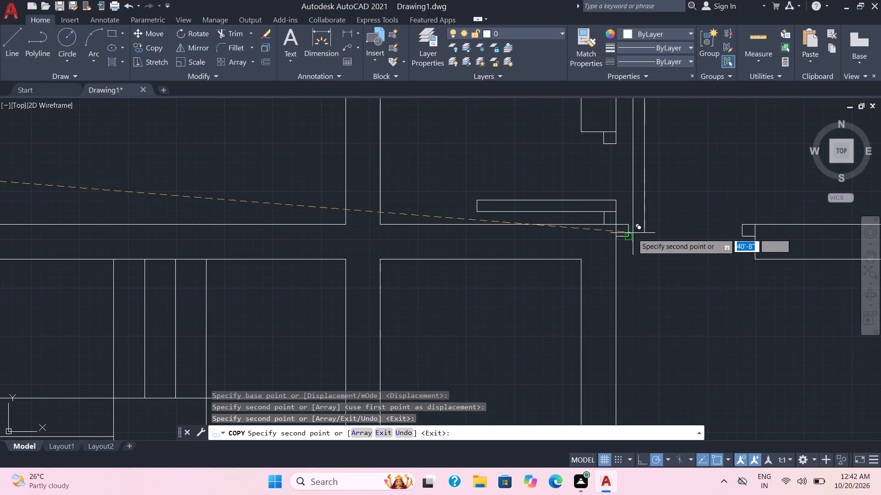
{"action": "left_click", "coordinate": [630, 236]}
Place another vertical leaf copy against the west side of the jamb at the small compartment southwest of the staircase, aligning their top edges.
{"action": "scroll", "coordinate": [636, 240], "scroll_direction": "down", "scroll_amount": 3}
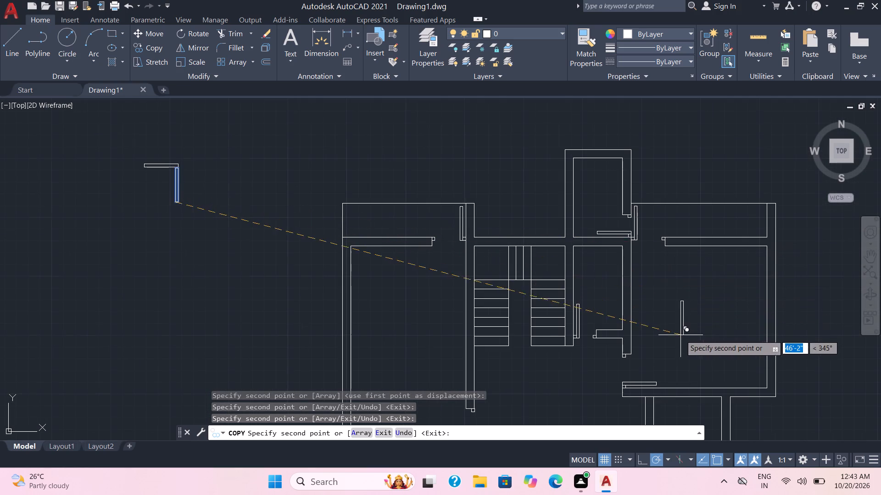
{"action": "middle_click_drag", "start_coordinate": [680, 335], "coordinate": [620, 203]}
{"action": "scroll", "coordinate": [680, 335], "scroll_direction": "down", "scroll_amount": 1}
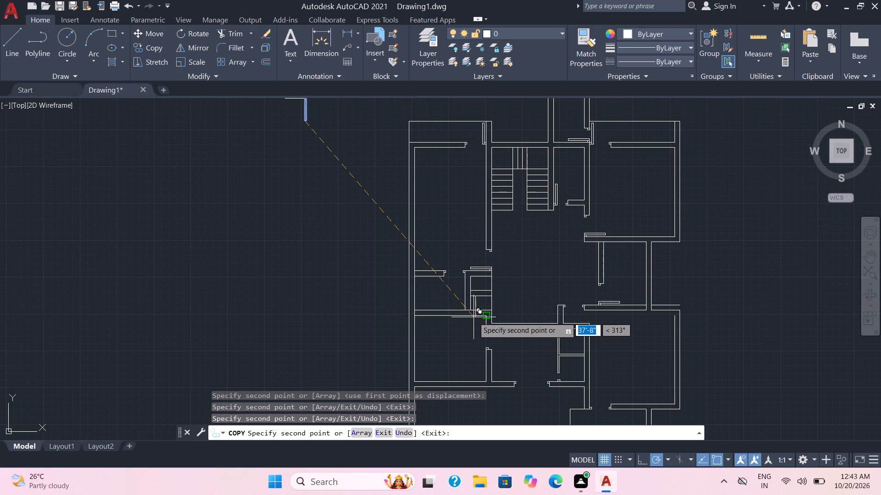
{"action": "scroll", "coordinate": [473, 315], "scroll_direction": "up", "scroll_amount": 2}
{"action": "scroll", "coordinate": [430, 266], "scroll_direction": "up", "scroll_amount": 2}
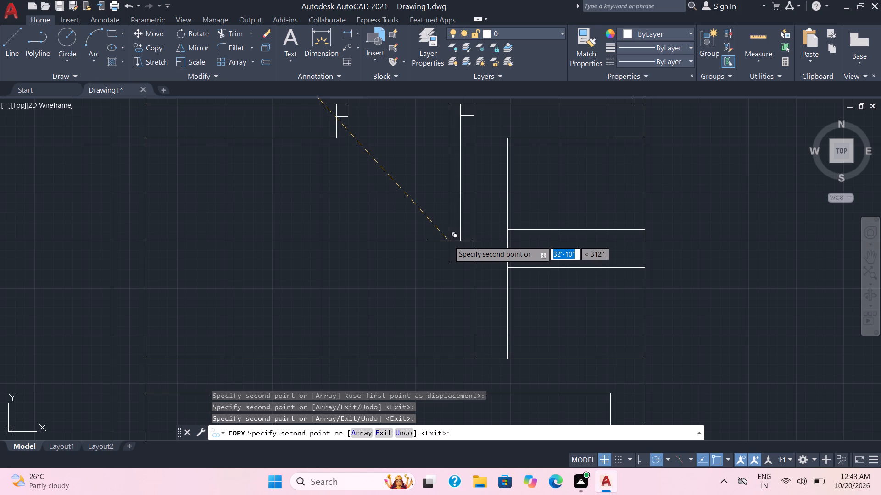
{"action": "left_click", "coordinate": [449, 241]}
Place another vertical leaf copy against the east side of the jamb on the short wall stub northwest of the southeast room, aligning their tops.
{"action": "scroll", "coordinate": [561, 303], "scroll_direction": "down", "scroll_amount": 2}
{"action": "scroll", "coordinate": [661, 326], "scroll_direction": "down", "scroll_amount": 1}
{"action": "middle_click_drag", "start_coordinate": [661, 326], "coordinate": [536, 210]}
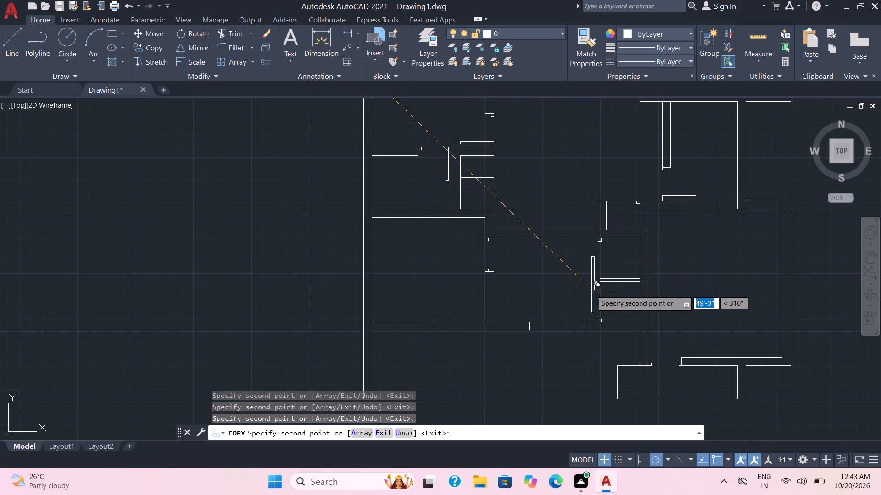
{"action": "scroll", "coordinate": [592, 290], "scroll_direction": "up", "scroll_amount": 2}
{"action": "scroll", "coordinate": [595, 249], "scroll_direction": "down", "scroll_amount": 1}
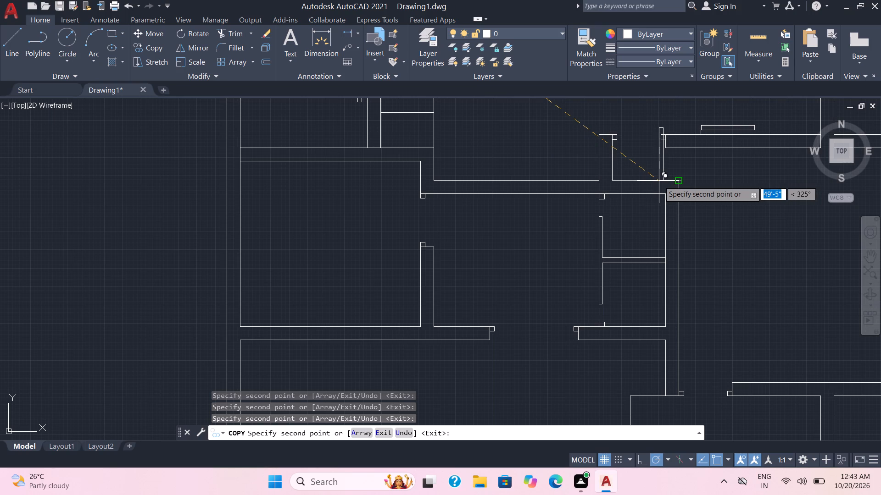
{"action": "scroll", "coordinate": [658, 181], "scroll_direction": "up", "scroll_amount": 2}
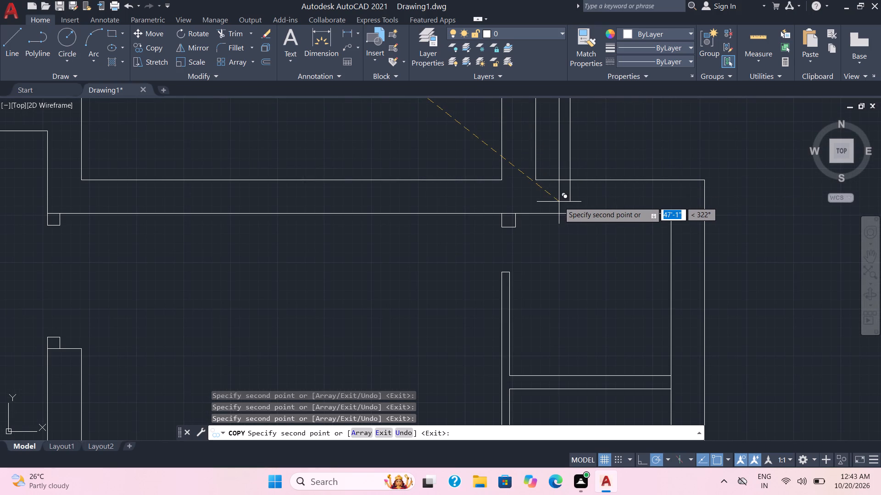
{"action": "scroll", "coordinate": [559, 202], "scroll_direction": "down", "scroll_amount": 1}
{"action": "middle_click_drag", "start_coordinate": [559, 202], "coordinate": [565, 275]}
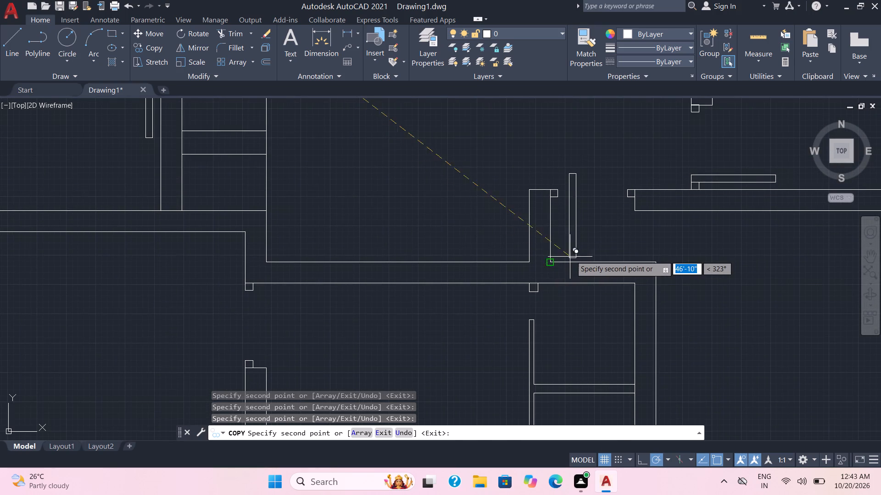
{"action": "scroll", "coordinate": [565, 272], "scroll_direction": "up", "scroll_amount": 2}
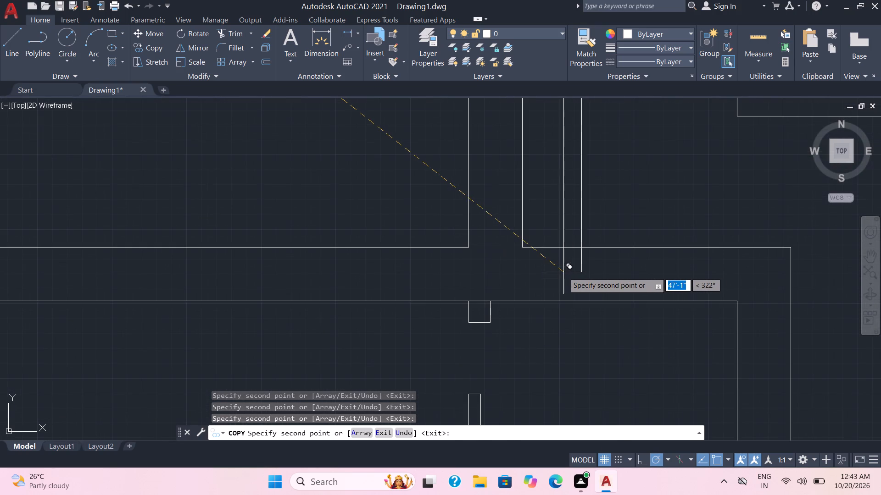
{"action": "scroll", "coordinate": [554, 275], "scroll_direction": "down", "scroll_amount": 2}
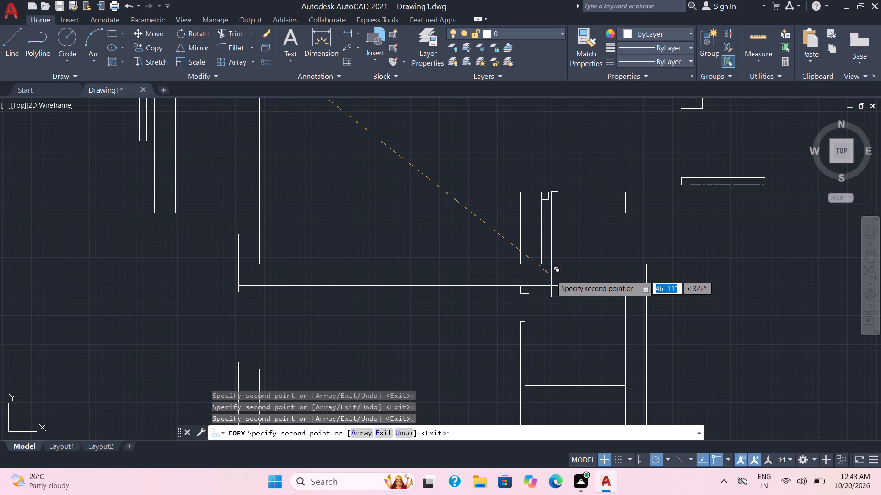
{"action": "scroll", "coordinate": [551, 275], "scroll_direction": "up", "scroll_amount": 1}
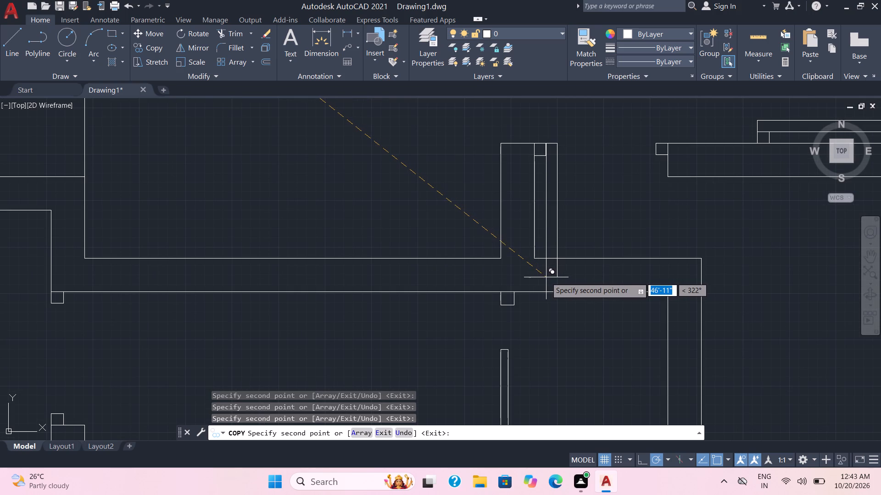
{"action": "left_click", "coordinate": [546, 277]}
Place another vertical leaf copy against the east side of the west jamb in the southeast room's south opening, tops aligned, extending south.
{"action": "scroll", "coordinate": [570, 290], "scroll_direction": "down", "scroll_amount": 3}
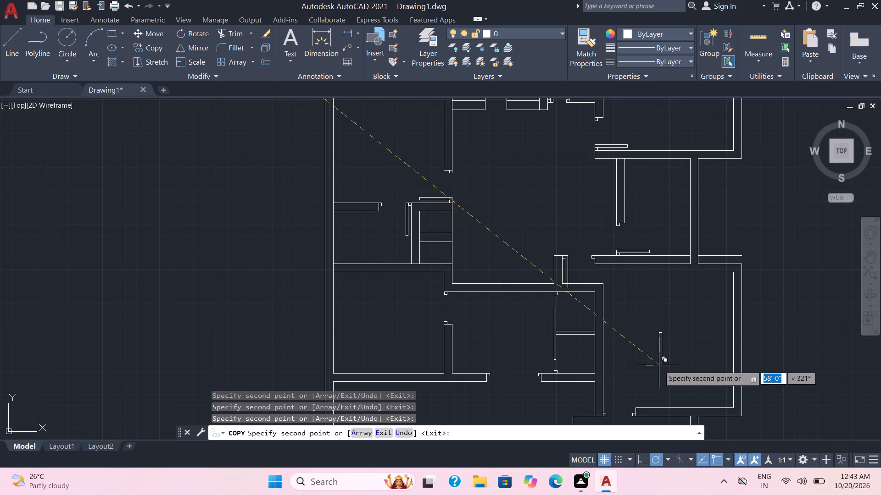
{"action": "middle_click_drag", "start_coordinate": [659, 365], "coordinate": [587, 196]}
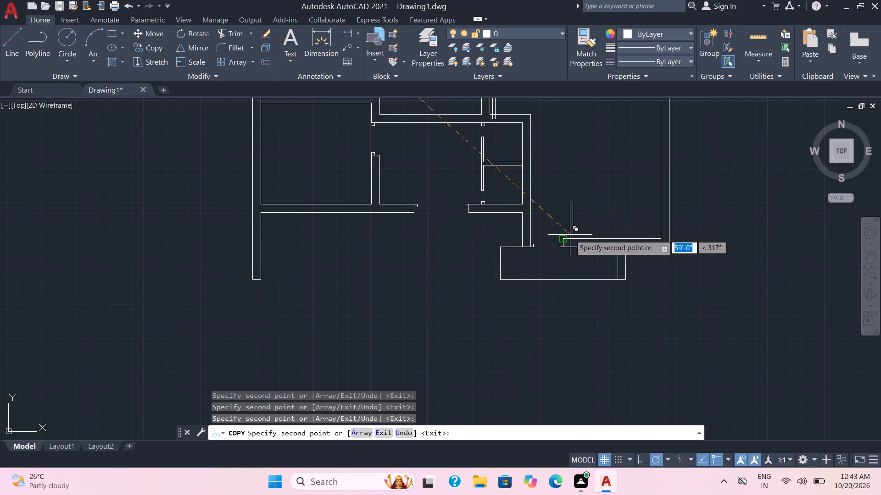
{"action": "scroll", "coordinate": [533, 235], "scroll_direction": "up", "scroll_amount": 1}
{"action": "scroll", "coordinate": [542, 291], "scroll_direction": "up", "scroll_amount": 1}
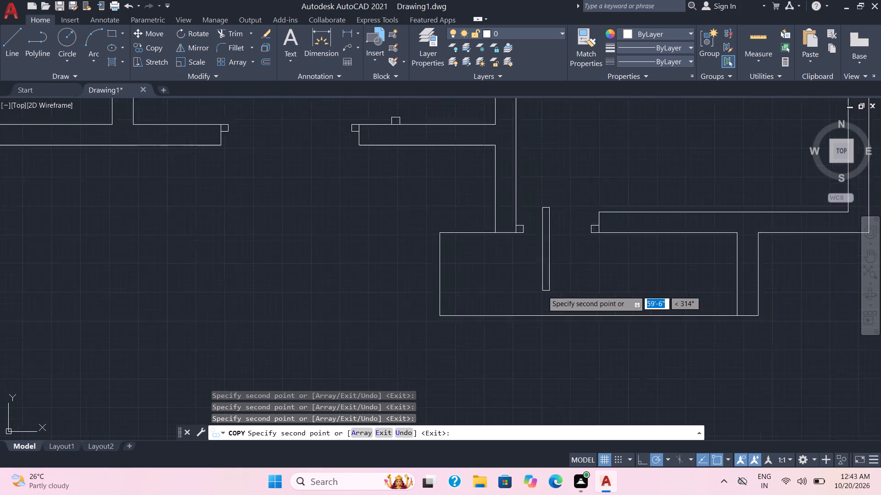
{"action": "scroll", "coordinate": [542, 291], "scroll_direction": "up", "scroll_amount": 1}
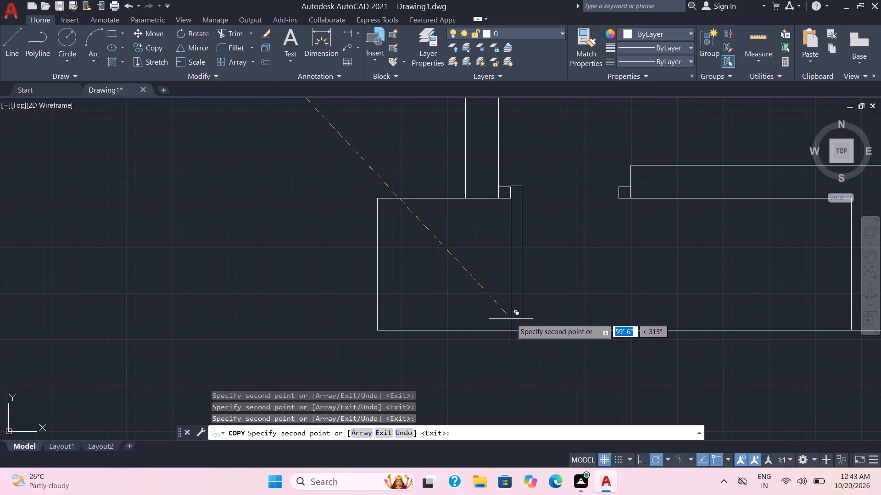
{"action": "left_click", "coordinate": [511, 319]}
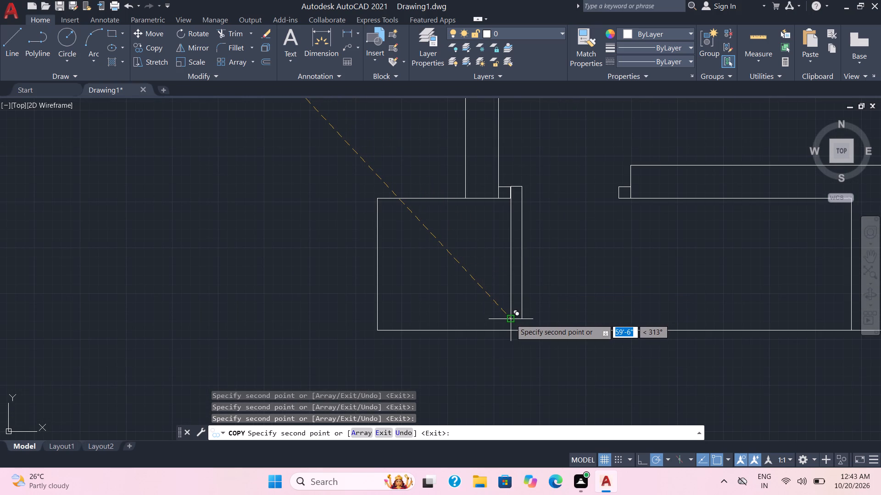
Place two vertical leaf copies inside the west and east jambs of the south-central opening, bottoms aligned with the jambs, and finish copying.
{"action": "scroll", "coordinate": [524, 318], "scroll_direction": "down", "scroll_amount": 2}
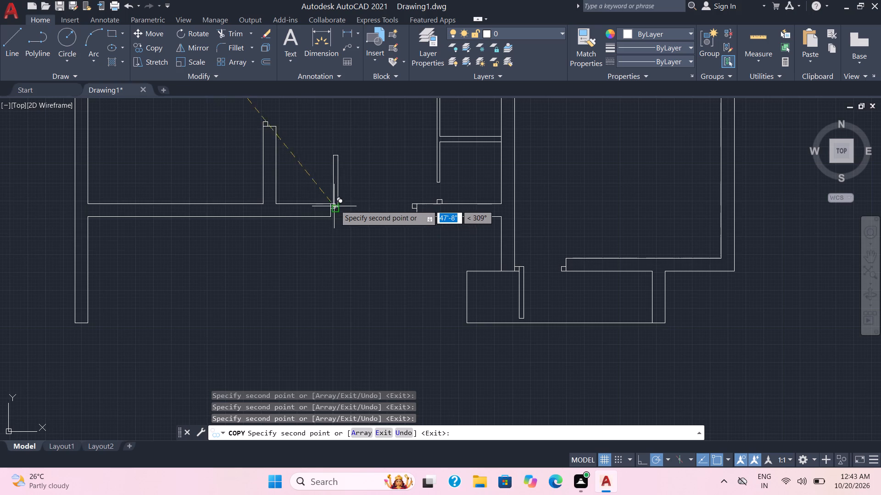
{"action": "scroll", "coordinate": [337, 203], "scroll_direction": "up", "scroll_amount": 3}
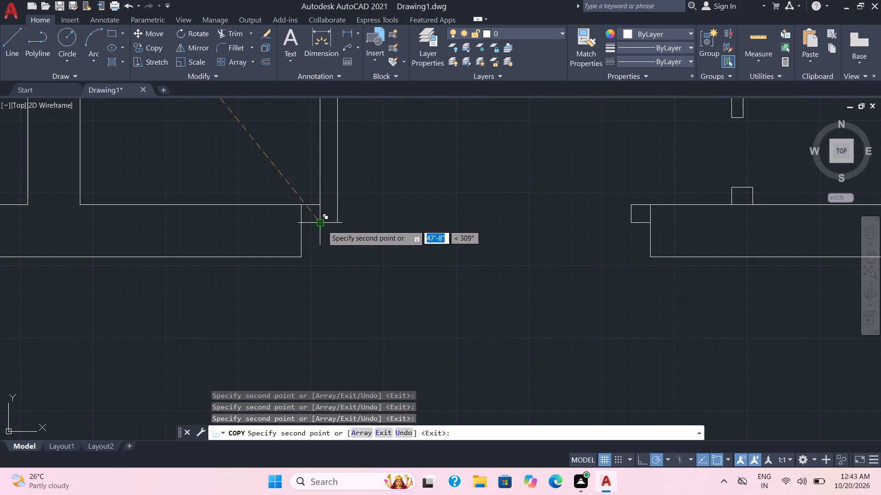
{"action": "left_click", "coordinate": [322, 225]}
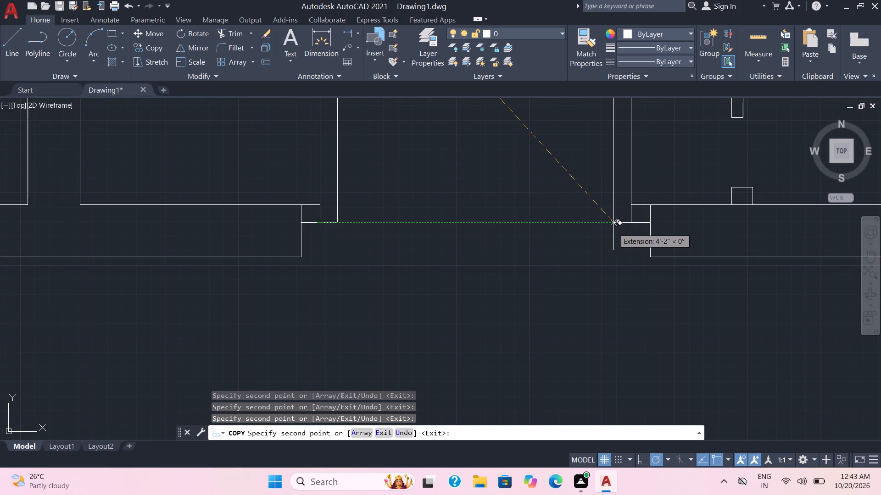
{"action": "left_click", "coordinate": [613, 228]}
{"action": "scroll", "coordinate": [567, 300], "scroll_direction": "down", "scroll_amount": 4}
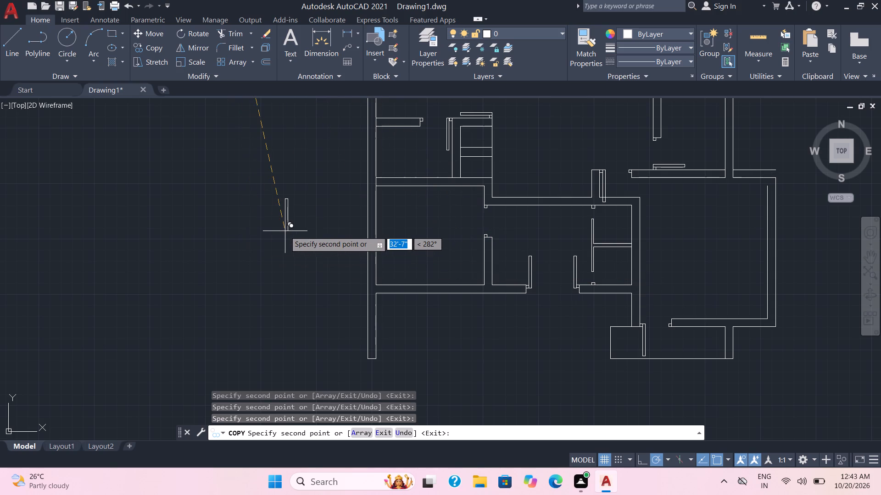
{"action": "scroll", "coordinate": [285, 231], "scroll_direction": "down", "scroll_amount": 1}
{"action": "key", "text": "Escape"}
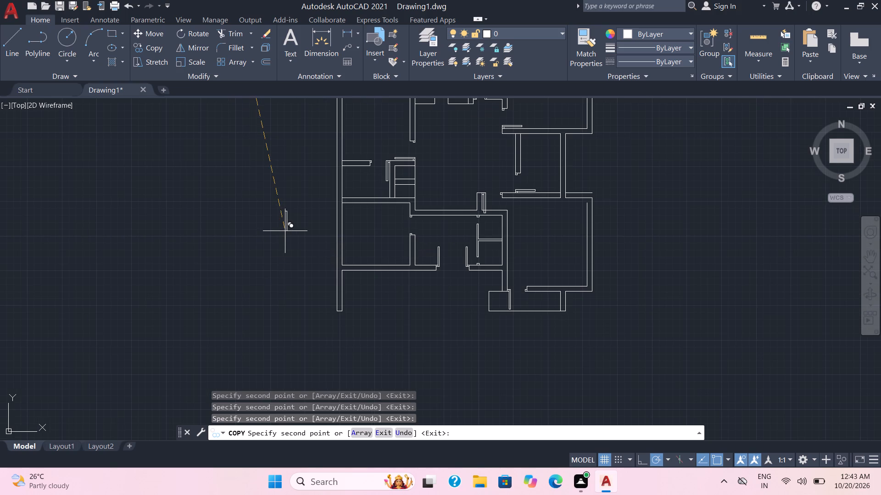
Copy the horizontal leaf above the small compartment to the southwest room's upper east-opening jamb, placing it beneath the jamb with east edges aligned, extending west.
{"action": "left_click", "coordinate": [404, 159]}
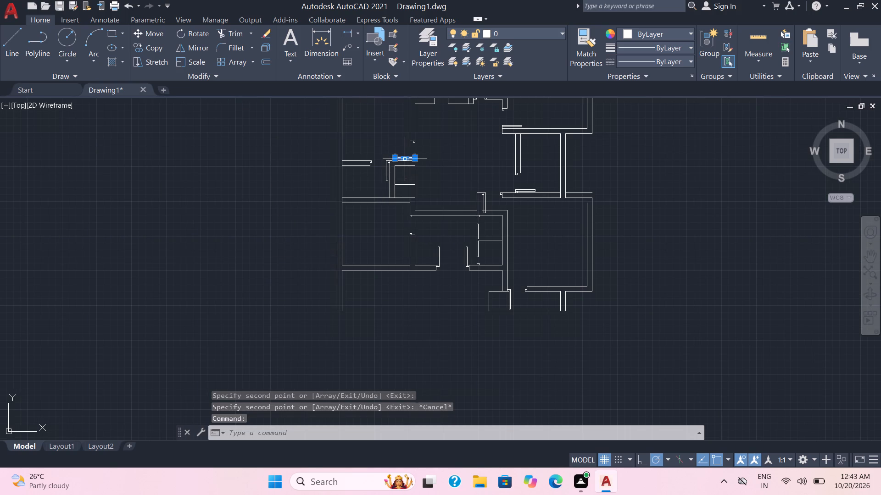
{"action": "type", "text": "co"}
{"action": "key", "text": "Return"}
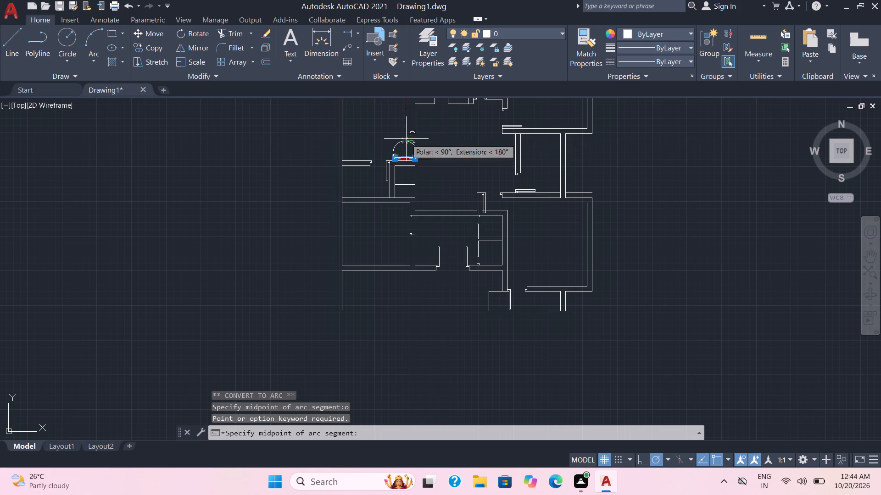
{"action": "scroll", "coordinate": [406, 139], "scroll_direction": "up", "scroll_amount": 3}
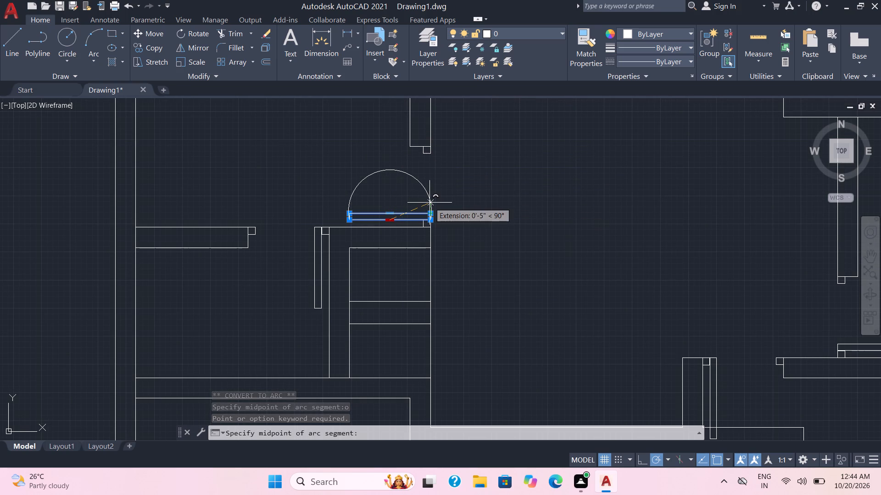
{"action": "key", "text": "Escape"}
{"action": "type", "text": "co"}
{"action": "key", "text": "Return"}
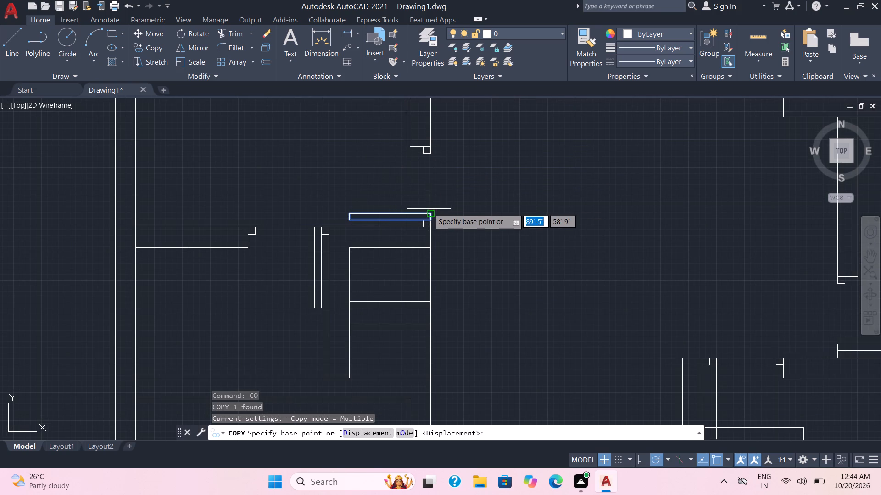
{"action": "left_click", "coordinate": [429, 211]}
{"action": "scroll", "coordinate": [452, 261], "scroll_direction": "down", "scroll_amount": 2}
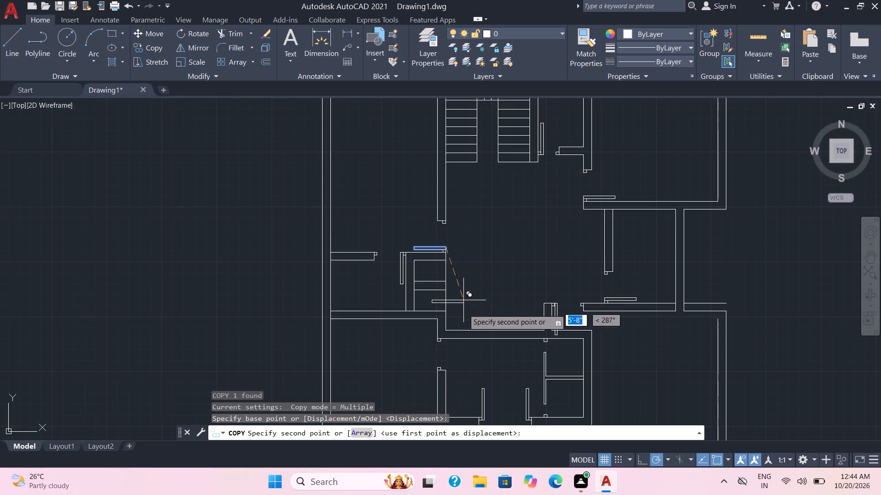
{"action": "scroll", "coordinate": [459, 355], "scroll_direction": "up", "scroll_amount": 2}
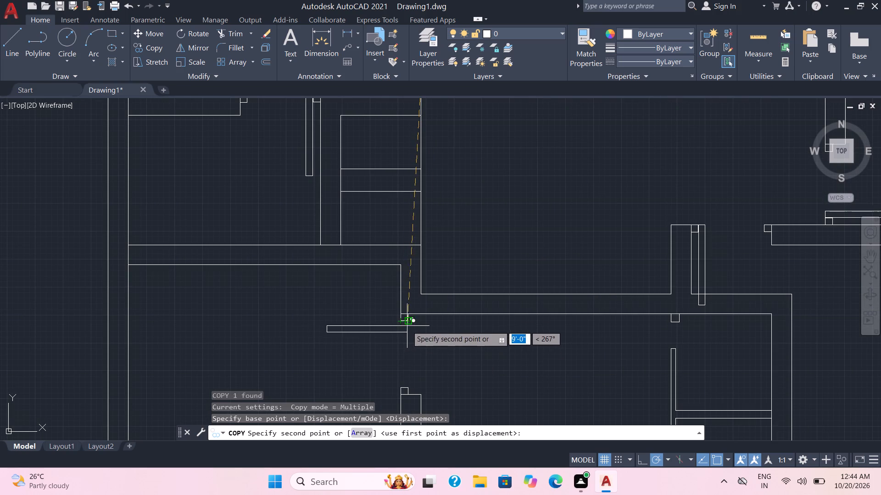
{"action": "scroll", "coordinate": [408, 325], "scroll_direction": "up", "scroll_amount": 3}
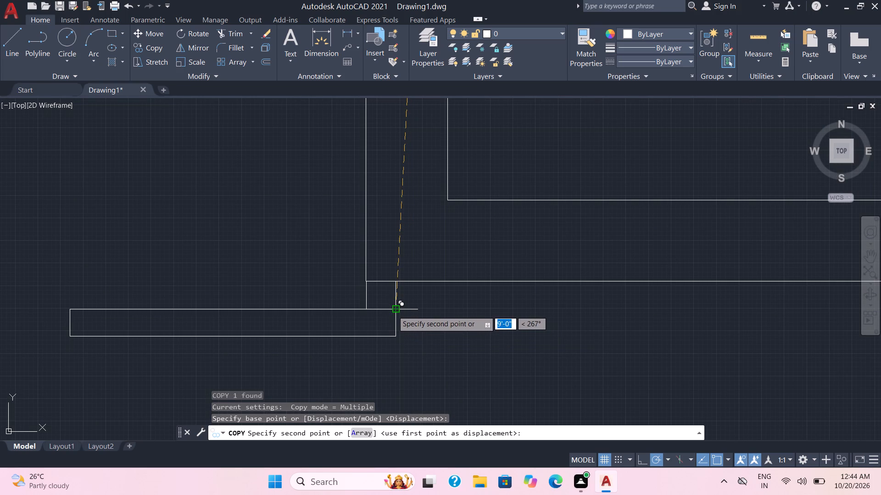
{"action": "left_click", "coordinate": [393, 311]}
{"action": "scroll", "coordinate": [414, 308], "scroll_direction": "down", "scroll_amount": 2}
{"action": "key", "text": "Escape"}
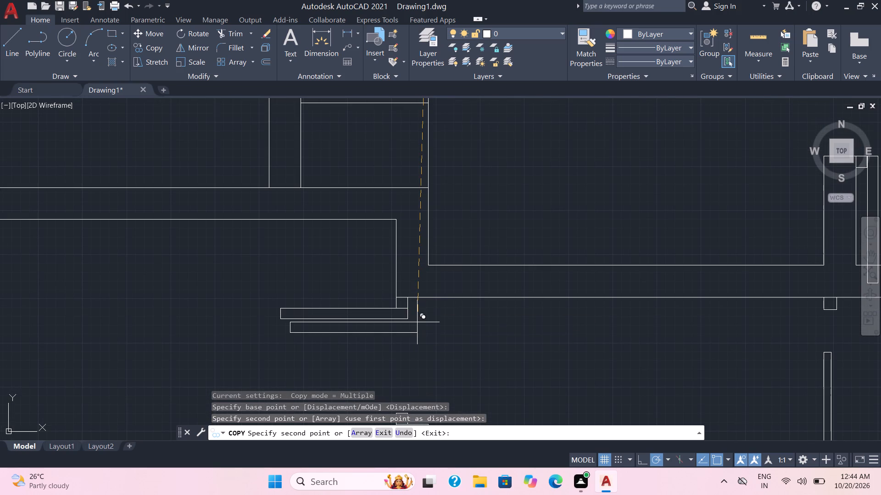
Draw a short horizontal line across the vertical leaf on the stub northwest of the southeast room, just above the wall line it crosses.
{"action": "scroll", "coordinate": [421, 326], "scroll_direction": "down", "scroll_amount": 3}
{"action": "middle_click_drag", "start_coordinate": [497, 335], "coordinate": [492, 330]}
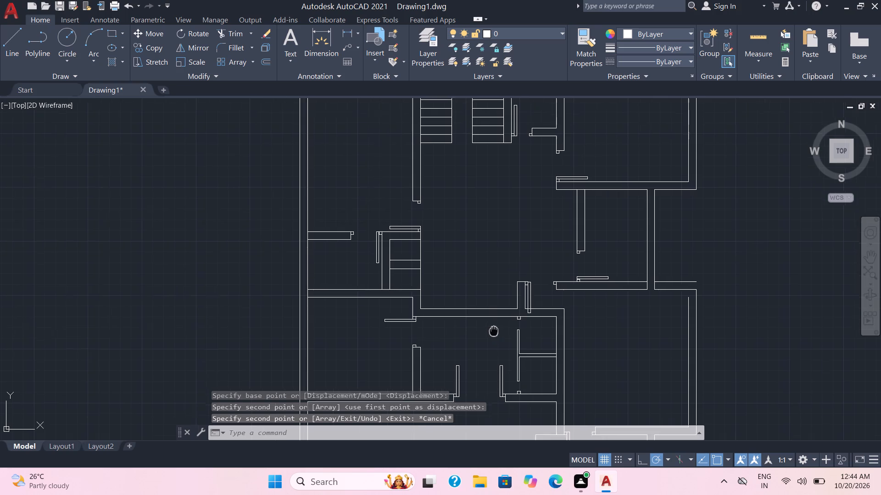
{"action": "middle_click_drag", "start_coordinate": [492, 330], "coordinate": [332, 212]}
{"action": "scroll", "coordinate": [401, 187], "scroll_direction": "up", "scroll_amount": 2}
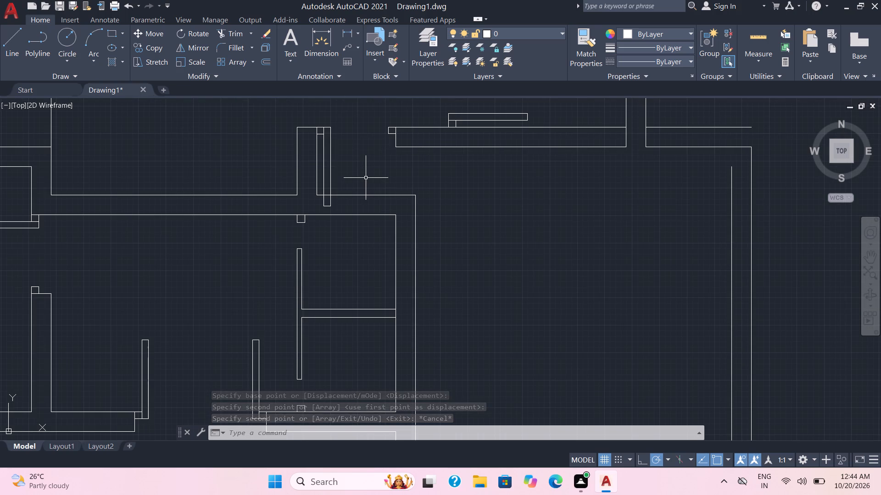
{"action": "middle_click_drag", "start_coordinate": [365, 177], "coordinate": [404, 231]}
{"action": "scroll", "coordinate": [404, 231], "scroll_direction": "up", "scroll_amount": 1}
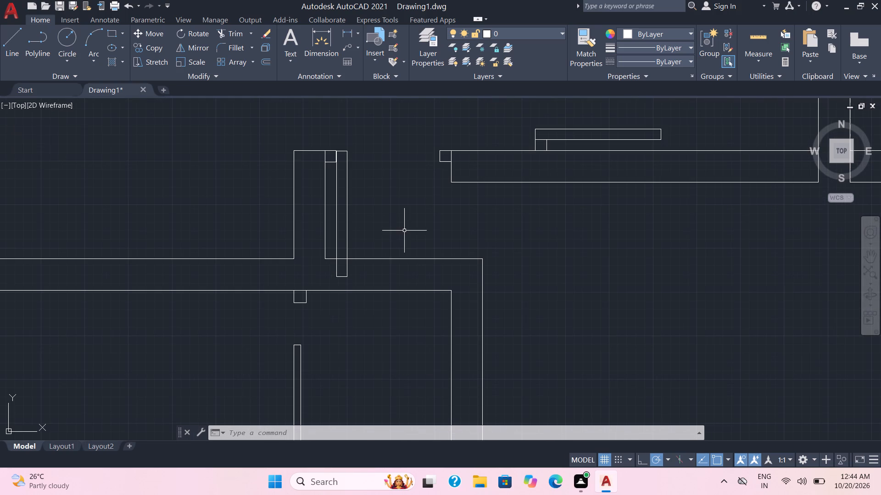
{"action": "left_click", "coordinate": [5, 44]}
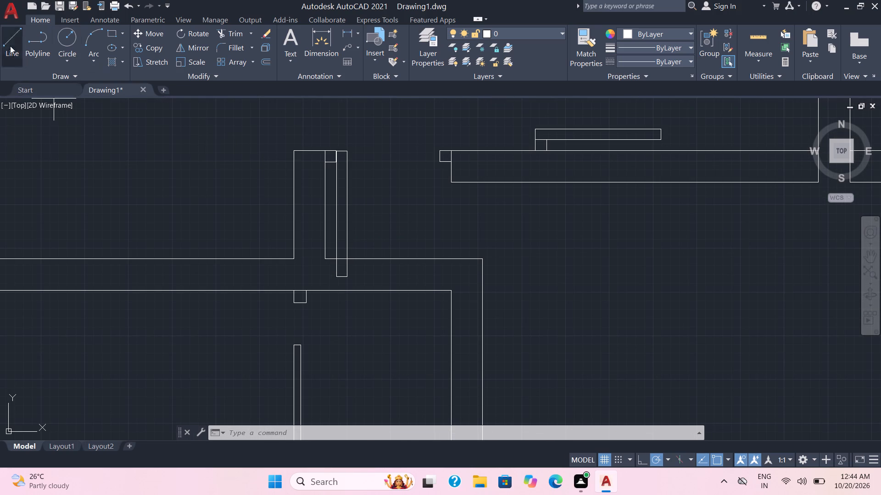
{"action": "left_click", "coordinate": [365, 245]}
{"action": "left_click", "coordinate": [330, 246]}
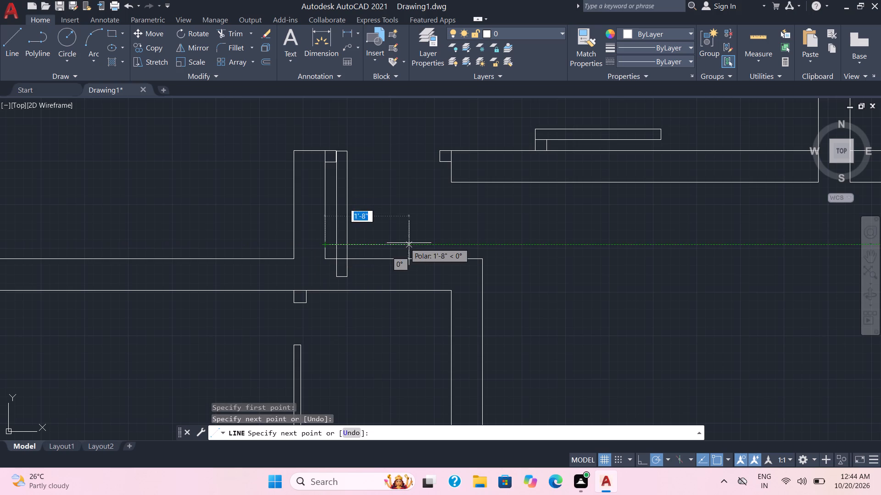
{"action": "key", "text": "Escape"}
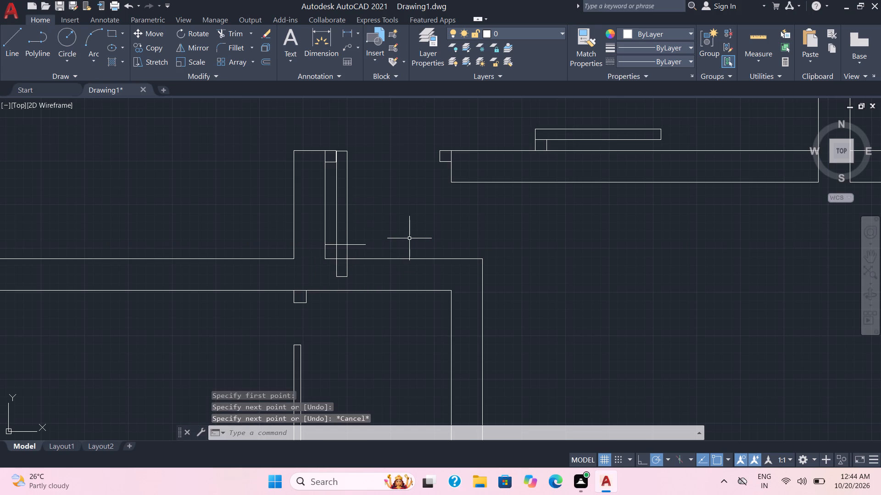
Trim the vertical leaf below the new line, including its part inside the wall, and trim the line's overhanging ends on both sides.
{"action": "key", "text": "t"}
{"action": "key", "text": "r"}
{"action": "key", "text": "Return"}
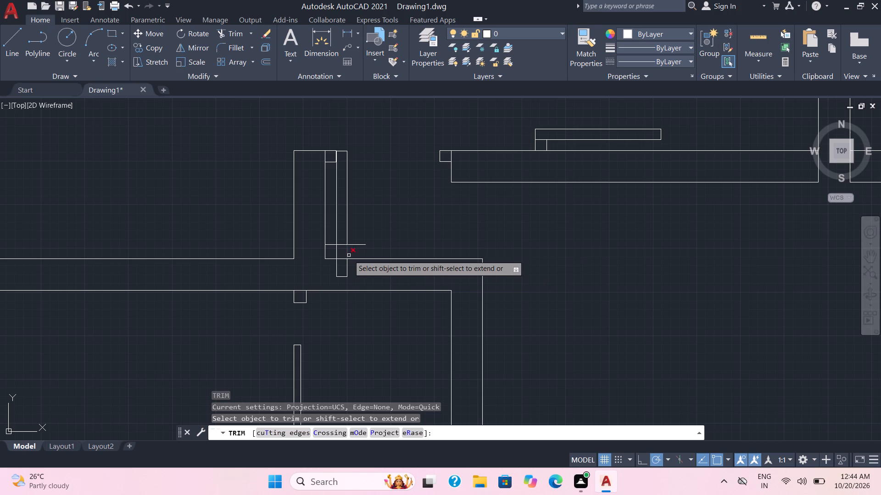
{"action": "left_click", "coordinate": [347, 253]}
{"action": "left_click", "coordinate": [336, 253]}
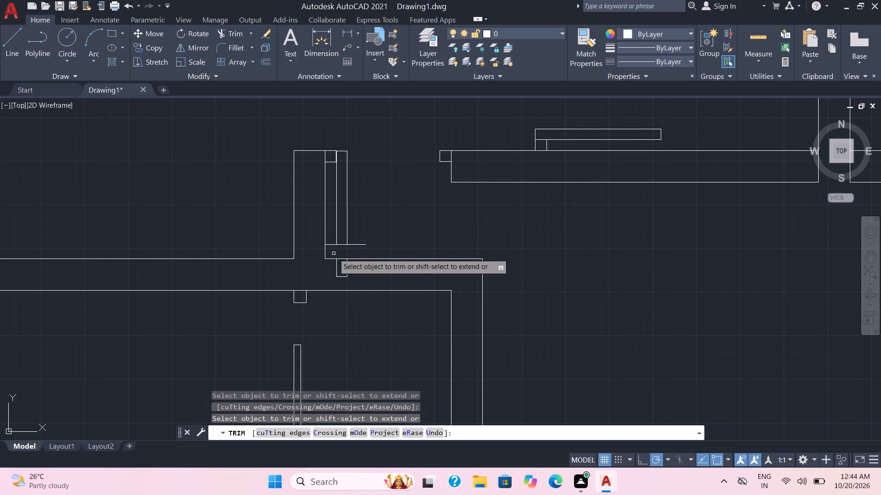
{"action": "left_click", "coordinate": [330, 245]}
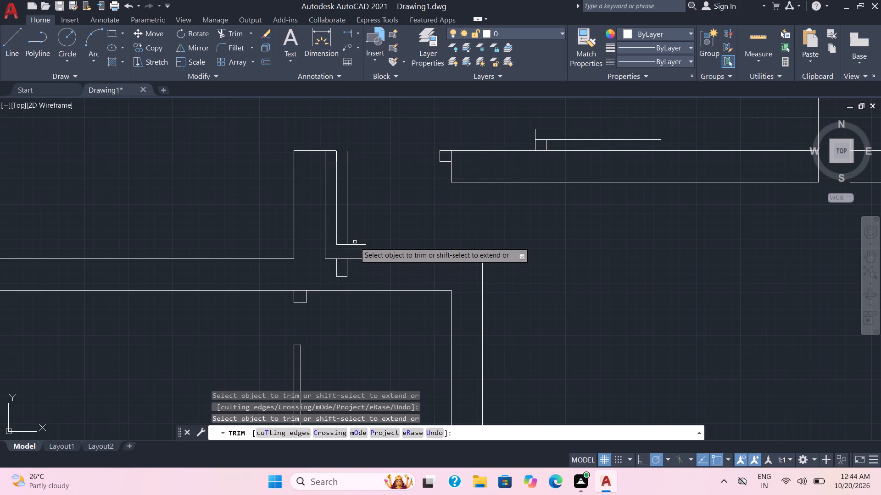
{"action": "left_click", "coordinate": [355, 244]}
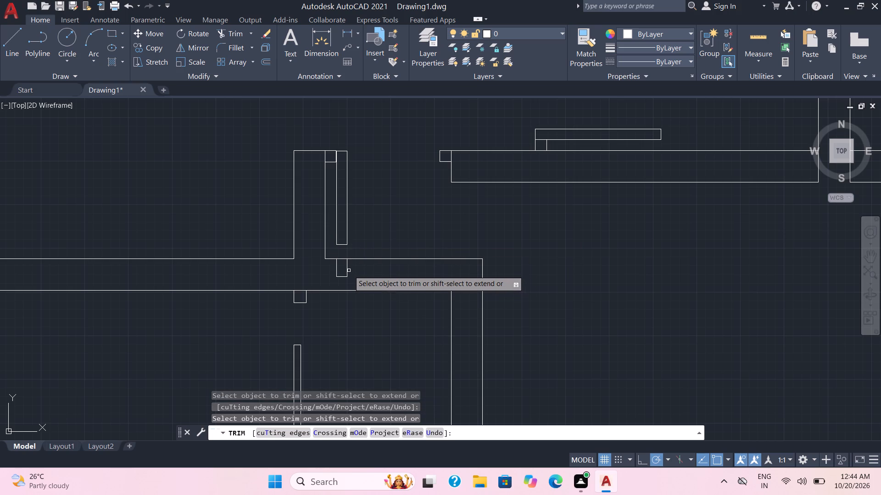
{"action": "left_click", "coordinate": [346, 270]}
{"action": "left_click", "coordinate": [335, 270]}
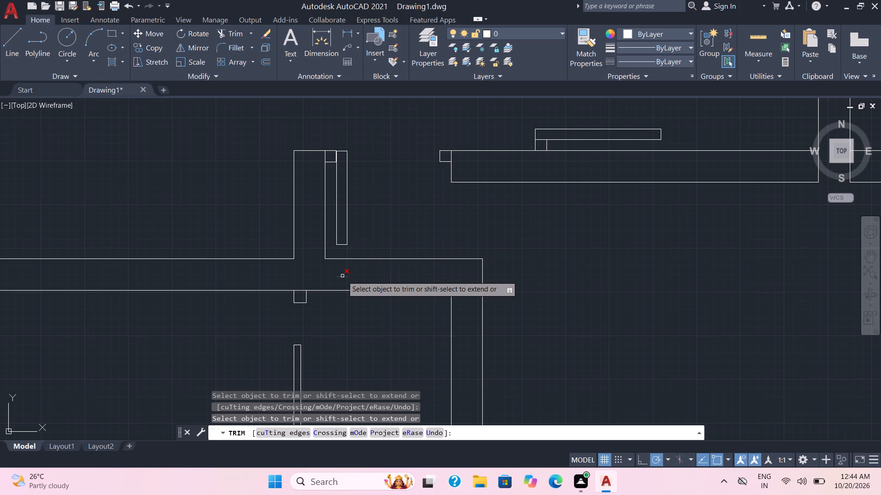
{"action": "left_click", "coordinate": [342, 276]}
{"action": "scroll", "coordinate": [343, 276], "scroll_direction": "down", "scroll_amount": 1}
{"action": "scroll", "coordinate": [609, 300], "scroll_direction": "down", "scroll_amount": 1}
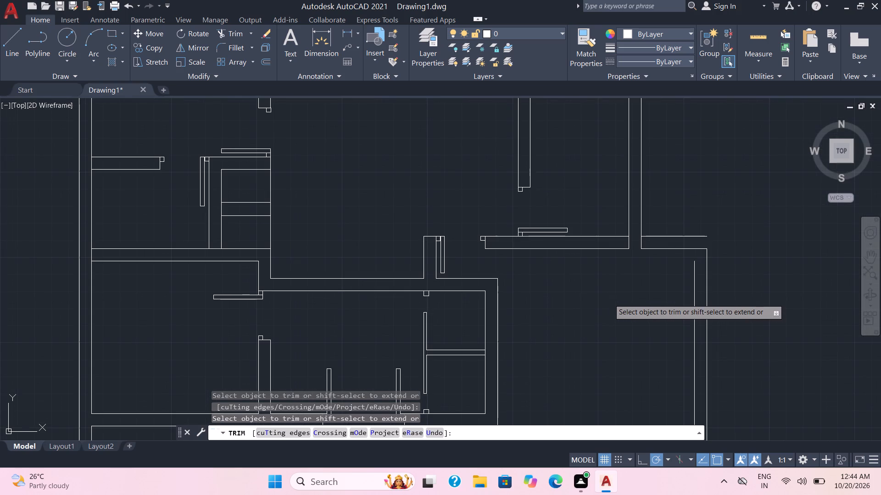
{"action": "key", "text": "Escape"}
Draw a three-point door swing arc at the northwest room's north opening, from the leaf's top west corner to the opposite jamb's lower east corner.
{"action": "scroll", "coordinate": [600, 298], "scroll_direction": "down", "scroll_amount": 2}
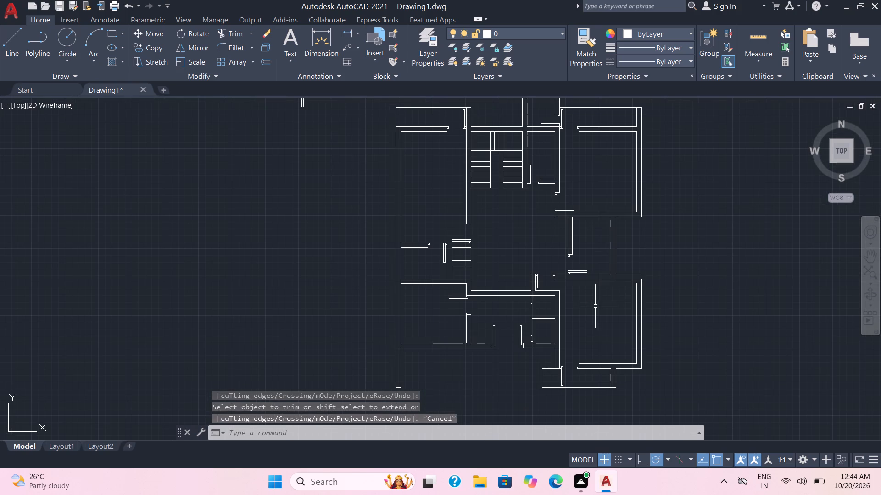
{"action": "middle_click_drag", "start_coordinate": [595, 306], "coordinate": [541, 356]}
{"action": "left_click", "coordinate": [92, 43]}
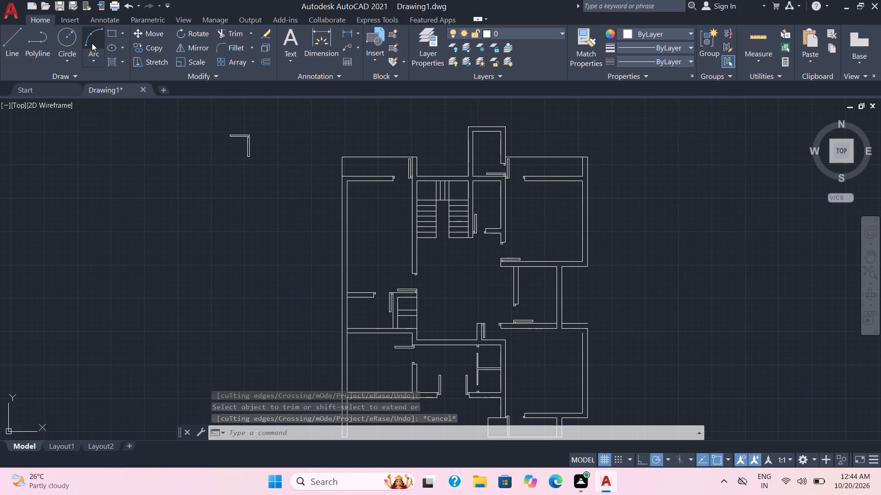
{"action": "scroll", "coordinate": [218, 137], "scroll_direction": "up", "scroll_amount": 2}
{"action": "middle_click_drag", "start_coordinate": [628, 211], "coordinate": [254, 261]}
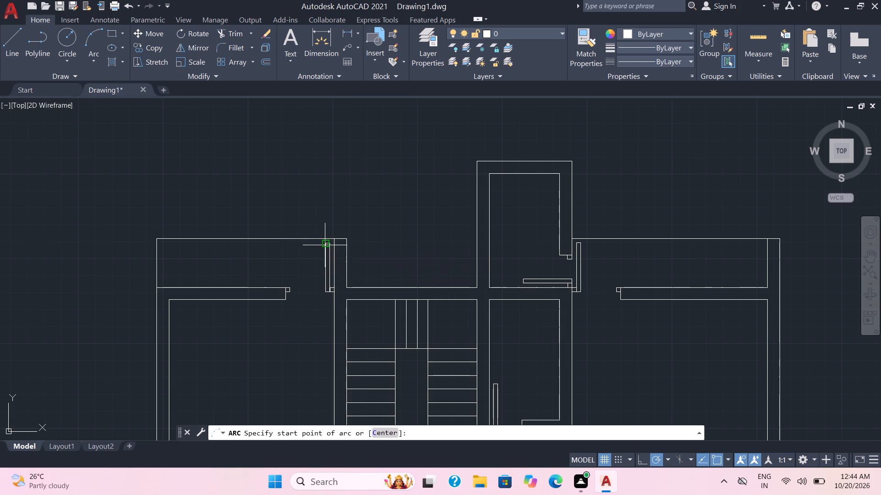
{"action": "left_click", "coordinate": [325, 245]}
{"action": "left_click", "coordinate": [309, 253]}
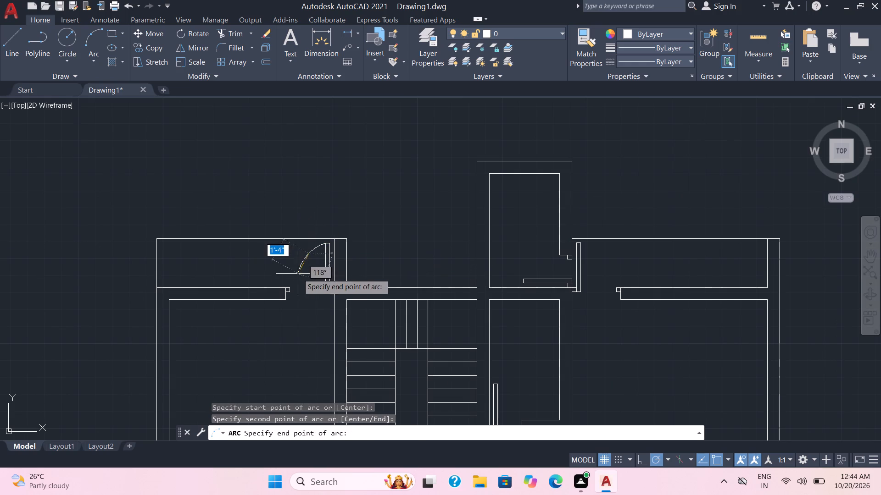
{"action": "scroll", "coordinate": [292, 293], "scroll_direction": "up", "scroll_amount": 2}
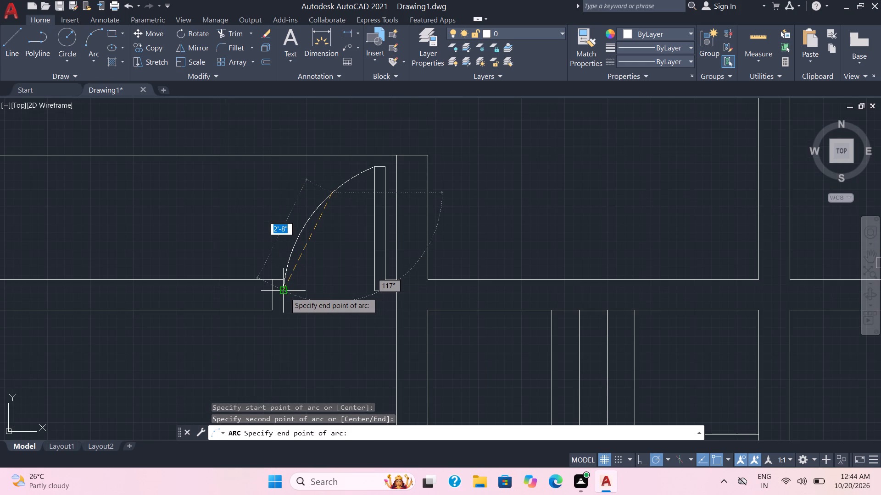
{"action": "left_click", "coordinate": [285, 292]}
Draw a three-point swing arc in the projecting north room, from the horizontal leaf's upper west corner to the lower west corner of the jamb above.
{"action": "key", "text": "space"}
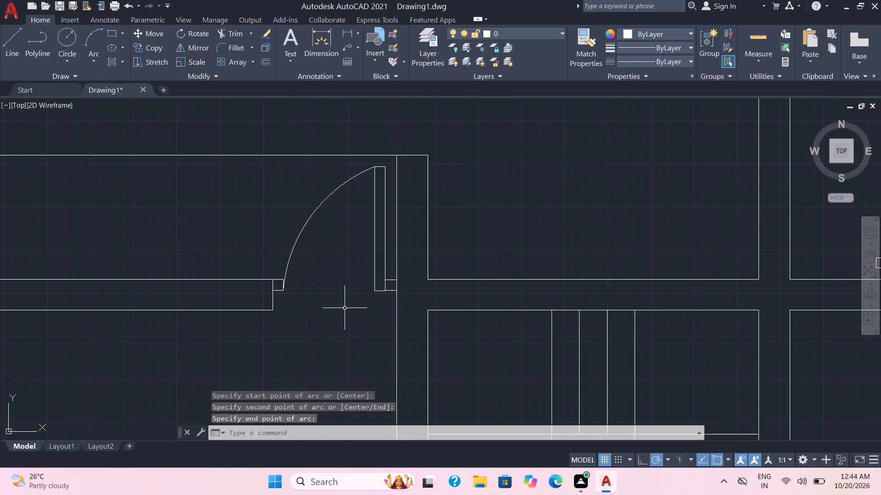
{"action": "scroll", "coordinate": [413, 323], "scroll_direction": "down", "scroll_amount": 1}
{"action": "scroll", "coordinate": [478, 358], "scroll_direction": "down", "scroll_amount": 1}
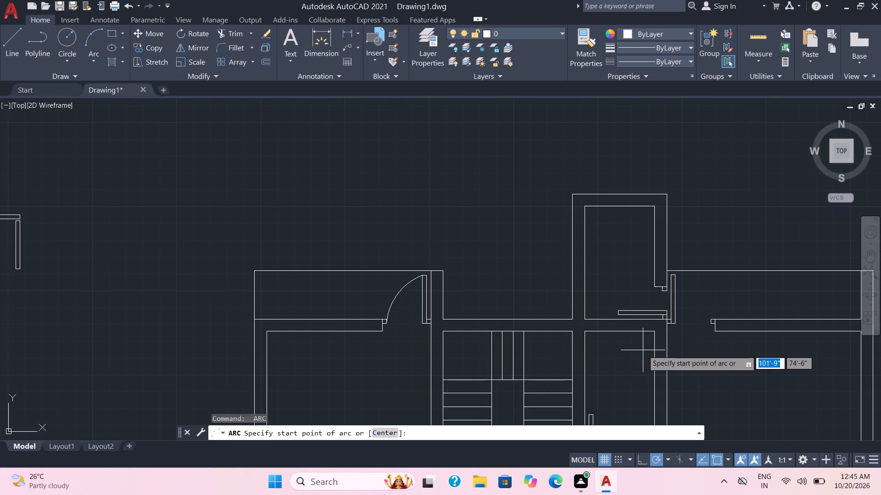
{"action": "middle_click_drag", "start_coordinate": [643, 350], "coordinate": [491, 338]}
{"action": "scroll", "coordinate": [488, 336], "scroll_direction": "up", "scroll_amount": 2}
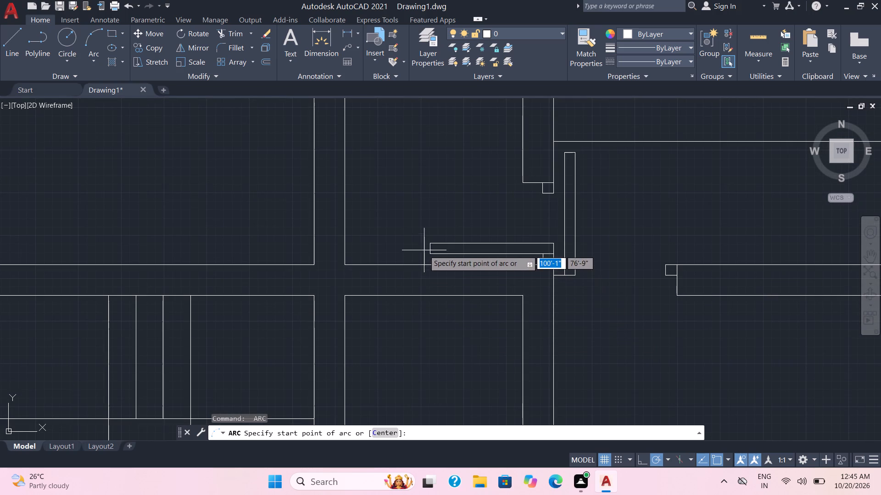
{"action": "left_click", "coordinate": [429, 246]}
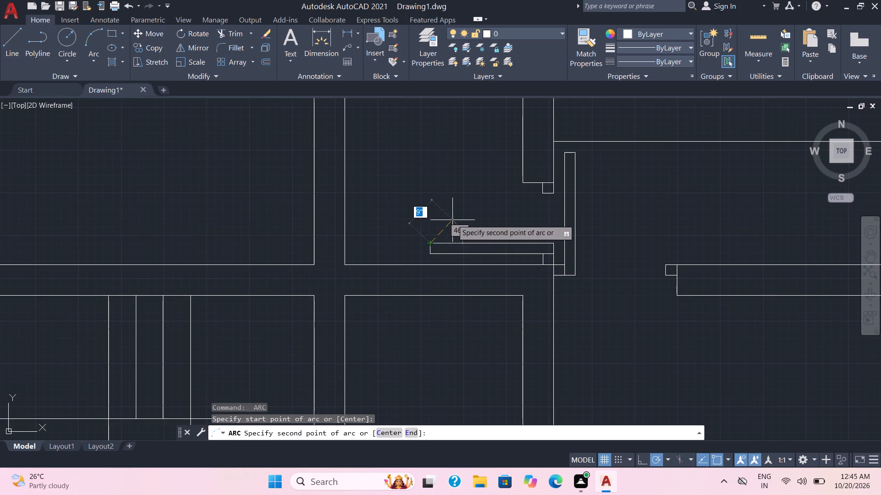
{"action": "left_click", "coordinate": [456, 217]}
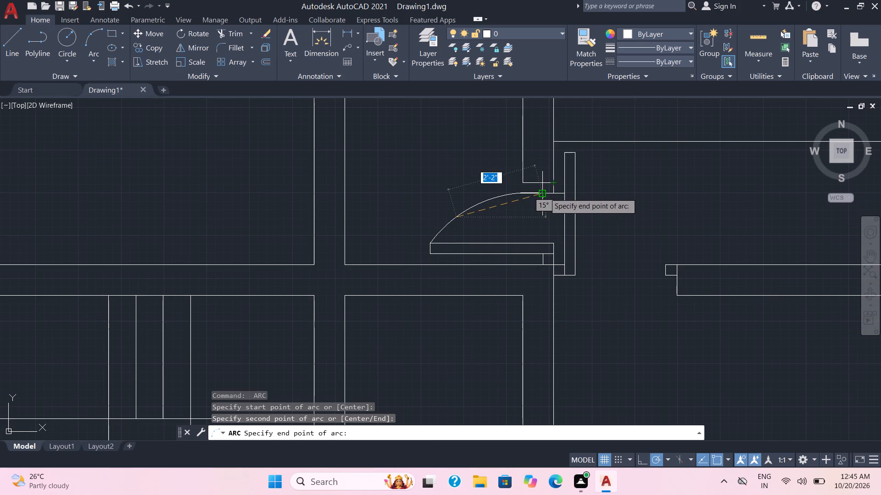
{"action": "left_click", "coordinate": [544, 193]}
Draw a three-point swing arc at the northeast room's north opening, from the leaf's top east corner to the opposite jamb's lower west corner.
{"action": "key", "text": "space"}
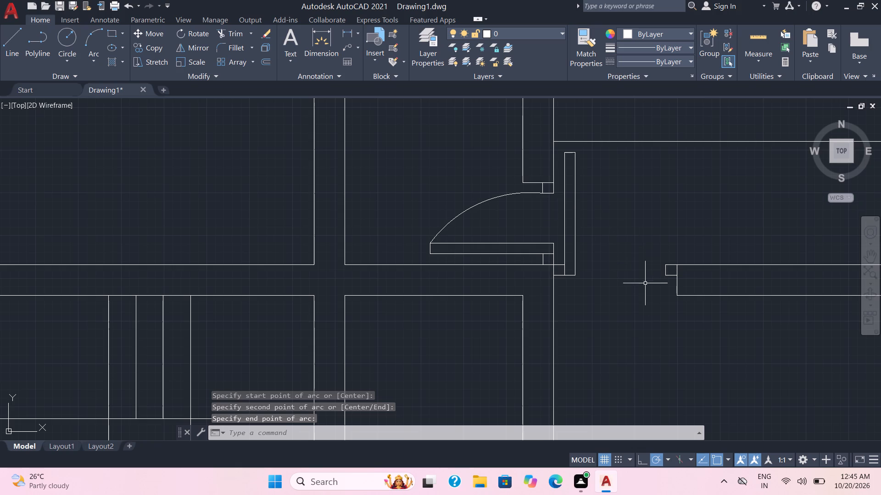
{"action": "left_click", "coordinate": [574, 154]}
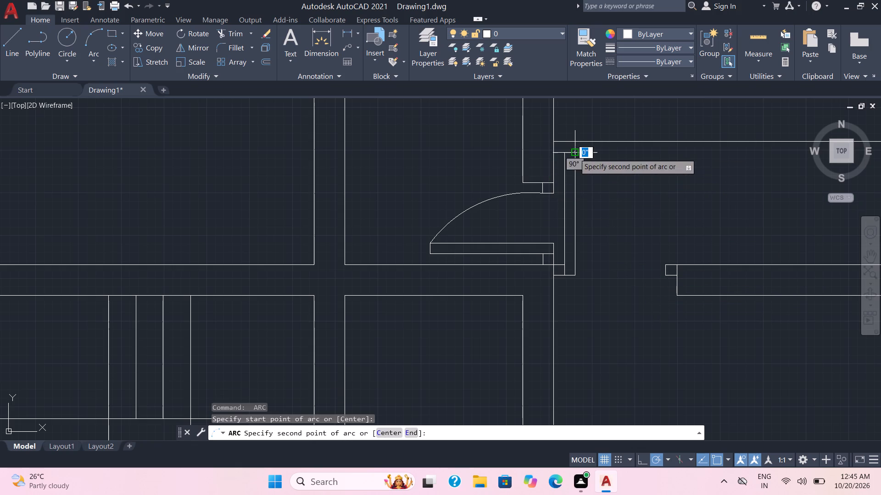
{"action": "left_click", "coordinate": [617, 181]}
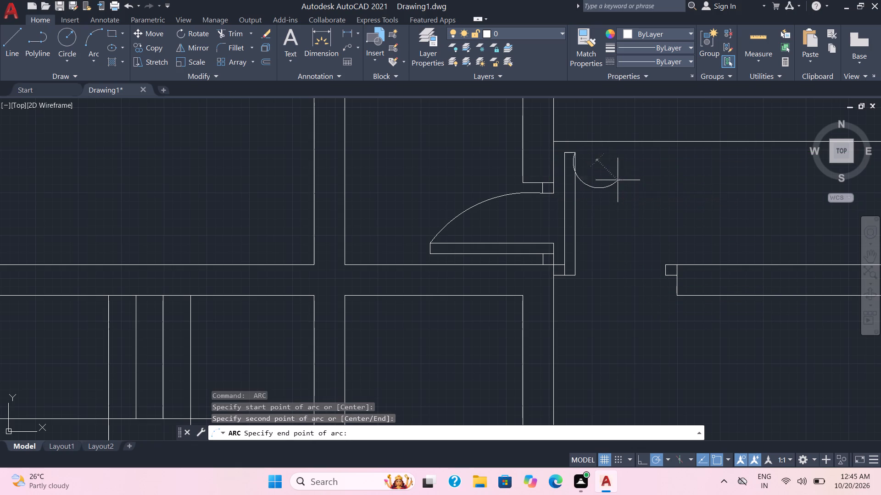
{"action": "left_click", "coordinate": [667, 275]}
Draw a three-point swing arc at the opening just east of the staircase, from the vertical leaf's top east corner to the opposite jamb's lower west corner.
{"action": "scroll", "coordinate": [667, 317], "scroll_direction": "down", "scroll_amount": 1}
{"action": "middle_click_drag", "start_coordinate": [692, 352], "coordinate": [555, 121]}
{"action": "scroll", "coordinate": [565, 248], "scroll_direction": "down", "scroll_amount": 1}
{"action": "key", "text": "space"}
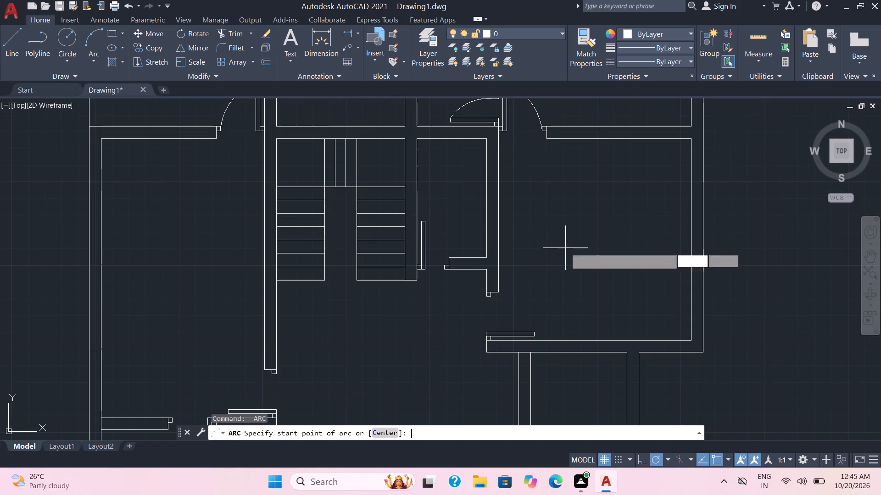
{"action": "scroll", "coordinate": [429, 278], "scroll_direction": "up", "scroll_amount": 2}
{"action": "left_click", "coordinate": [416, 136]}
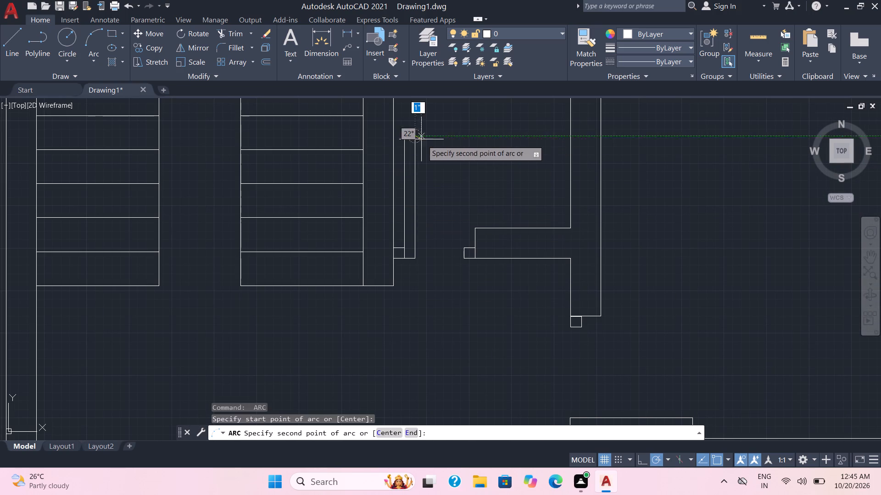
{"action": "left_click", "coordinate": [435, 163]}
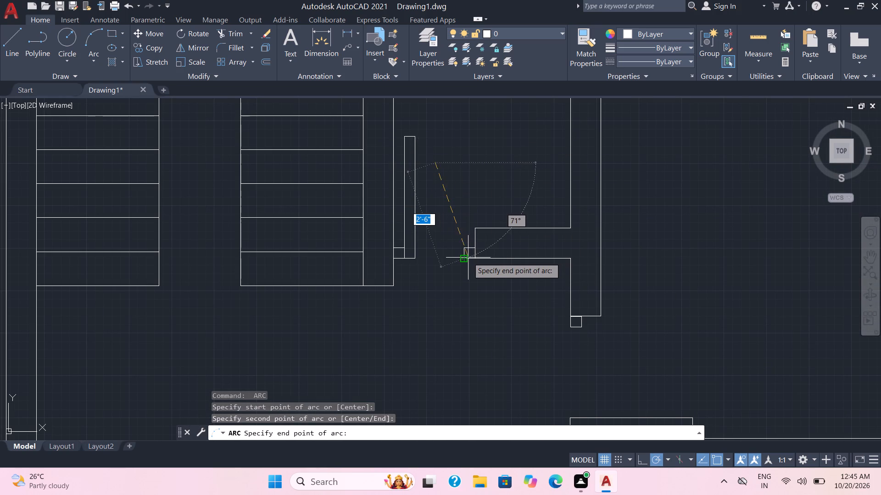
{"action": "left_click", "coordinate": [463, 258]}
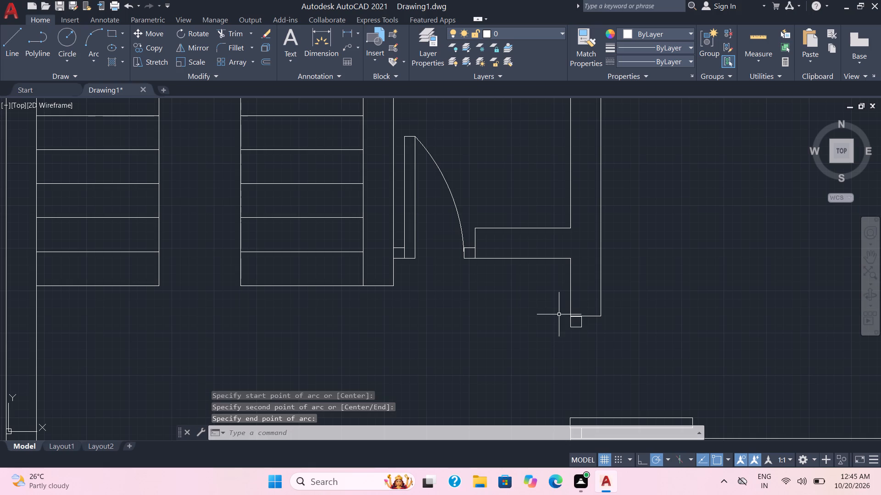
Draw a three-point swing arc at the northeast room's west opening, from the horizontal leaf's upper east corner to the lower west corner of the jamb above.
{"action": "key", "text": "space"}
{"action": "middle_click_drag", "start_coordinate": [592, 352], "coordinate": [528, 204]}
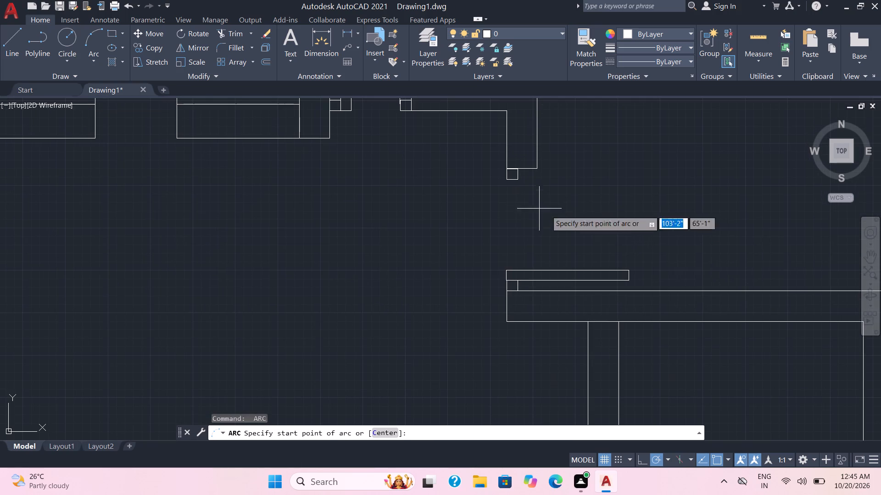
{"action": "left_click", "coordinate": [630, 269]}
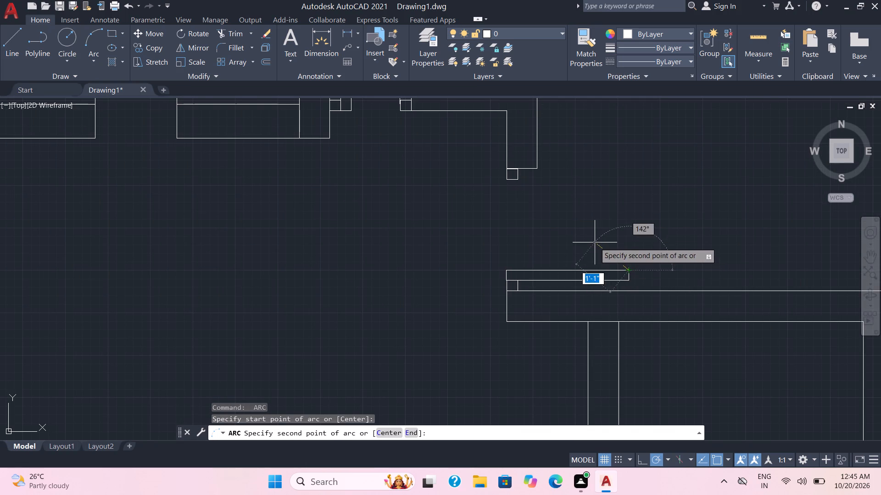
{"action": "left_click", "coordinate": [597, 228]}
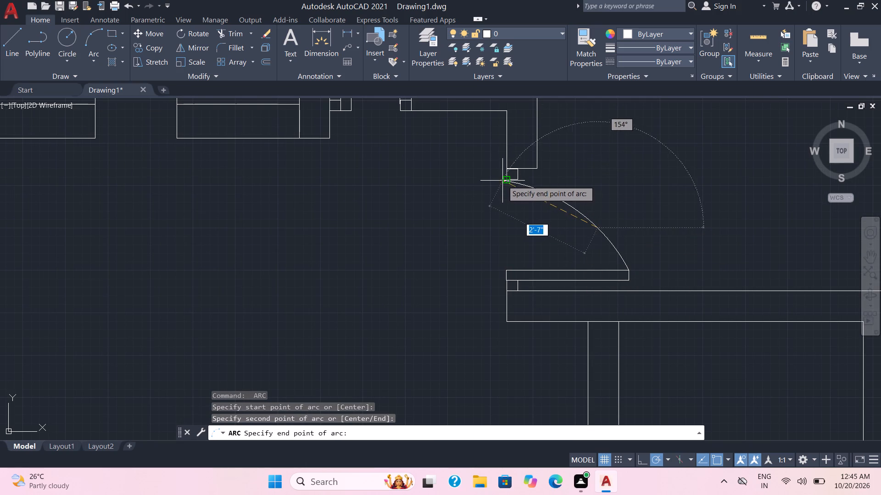
{"action": "left_click", "coordinate": [503, 178]}
Draw a three-point swing arc at the small middle east room's west opening, from the leaf's upper east corner to the lower west corner of the jamb above.
{"action": "key", "text": "space"}
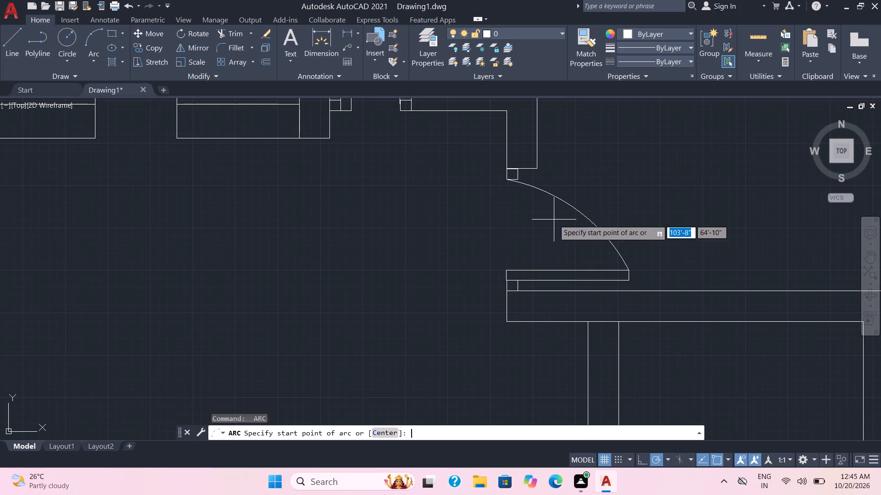
{"action": "scroll", "coordinate": [573, 243], "scroll_direction": "down", "scroll_amount": 2}
{"action": "scroll", "coordinate": [666, 378], "scroll_direction": "down", "scroll_amount": 1}
{"action": "middle_click_drag", "start_coordinate": [666, 378], "coordinate": [544, 242]}
{"action": "scroll", "coordinate": [544, 241], "scroll_direction": "up", "scroll_amount": 1}
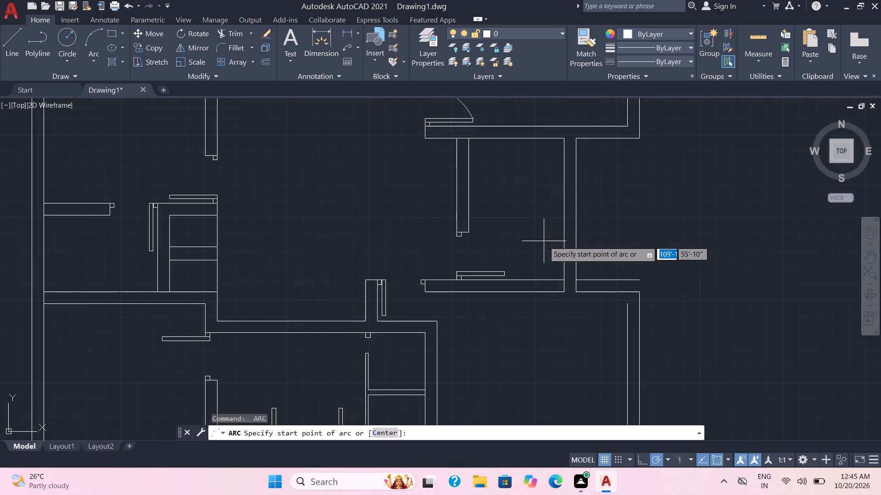
{"action": "left_click", "coordinate": [504, 270]}
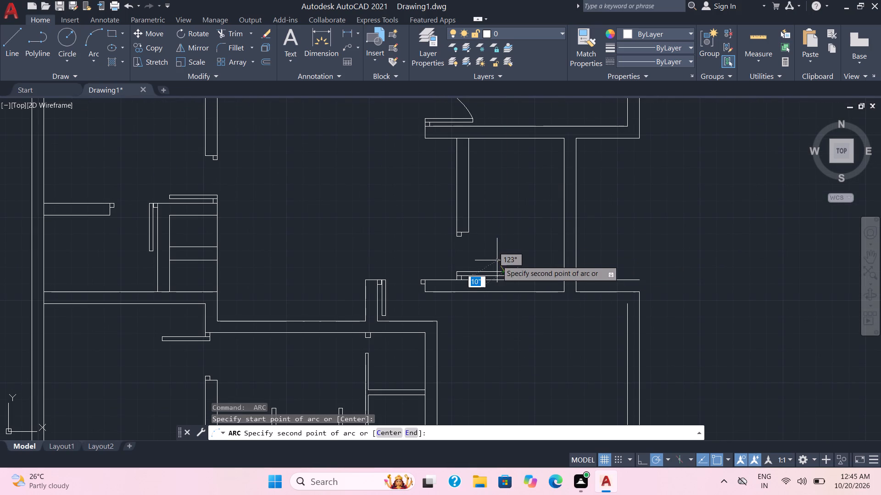
{"action": "left_click", "coordinate": [495, 254]}
{"action": "scroll", "coordinate": [458, 237], "scroll_direction": "up", "scroll_amount": 1}
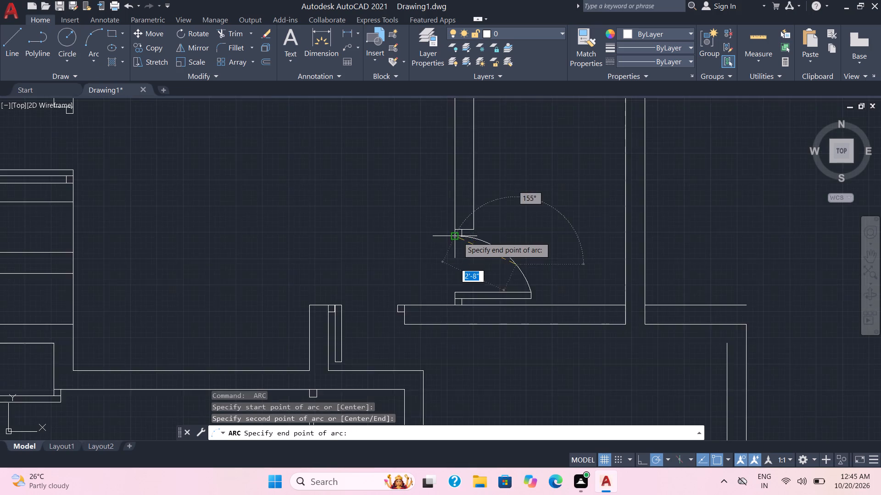
{"action": "scroll", "coordinate": [458, 237], "scroll_direction": "up", "scroll_amount": 1}
{"action": "left_click", "coordinate": [452, 235]}
Draw a three-point swing arc at the southeast room's north opening, from the vertical leaf's bottom east corner to the opposite jamb's upper west corner.
{"action": "scroll", "coordinate": [481, 251], "scroll_direction": "down", "scroll_amount": 2}
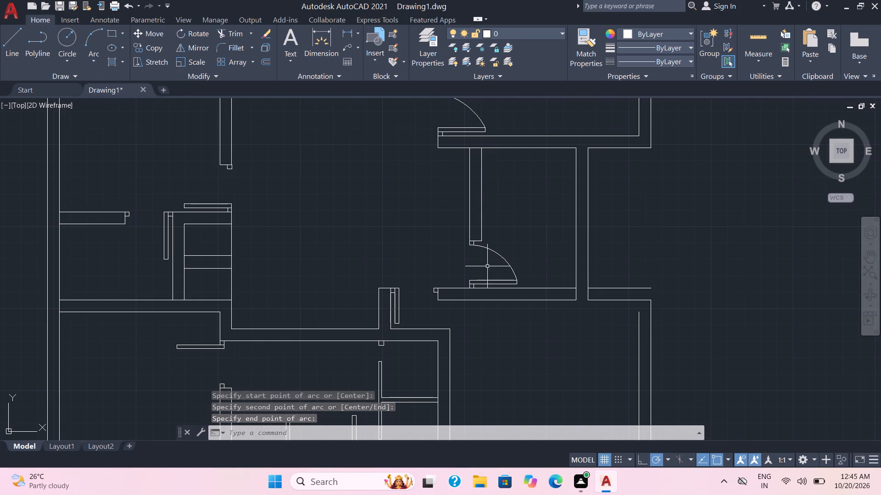
{"action": "key", "text": "space"}
{"action": "scroll", "coordinate": [455, 301], "scroll_direction": "up", "scroll_amount": 1}
{"action": "middle_click_drag", "start_coordinate": [395, 330], "coordinate": [408, 283]}
{"action": "scroll", "coordinate": [408, 280], "scroll_direction": "up", "scroll_amount": 2}
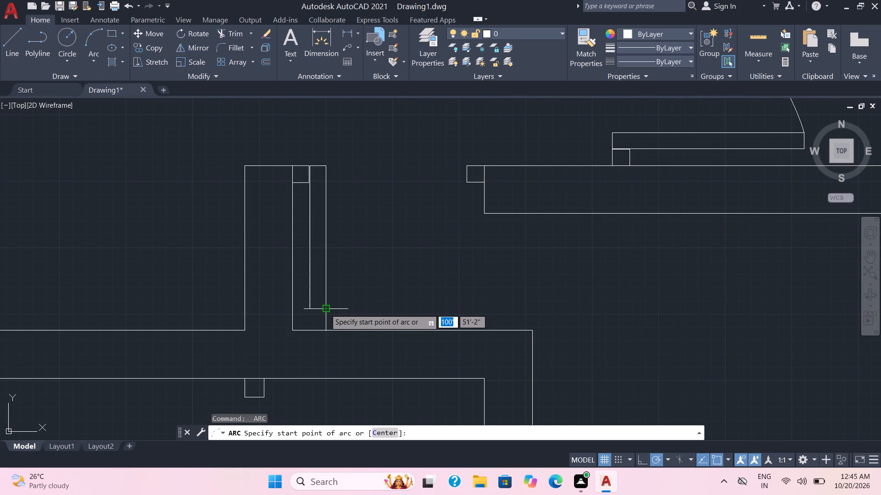
{"action": "left_click", "coordinate": [325, 309]}
{"action": "left_click", "coordinate": [386, 280]}
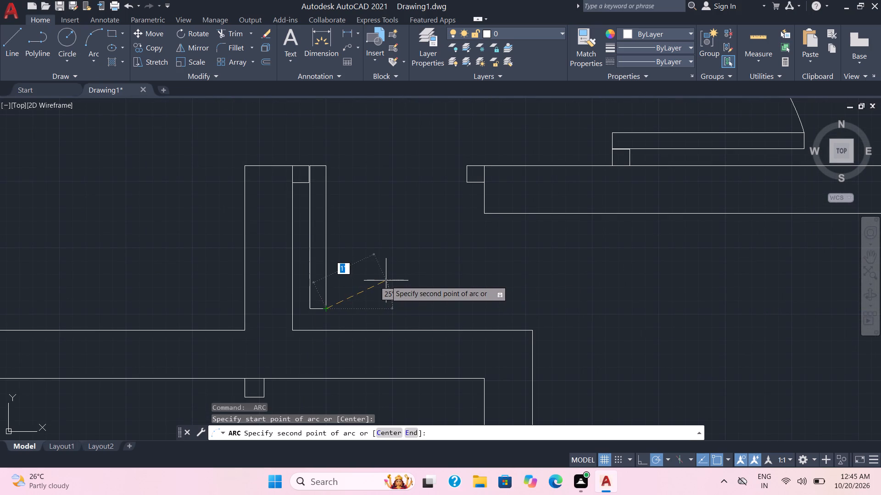
{"action": "left_click", "coordinate": [466, 164]}
Draw a three-point swing arc at the southwest room's east opening, from the horizontal leaf's lower west corner to the upper east corner of the jamb below.
{"action": "scroll", "coordinate": [466, 163], "scroll_direction": "down", "scroll_amount": 2}
{"action": "scroll", "coordinate": [330, 195], "scroll_direction": "down", "scroll_amount": 1}
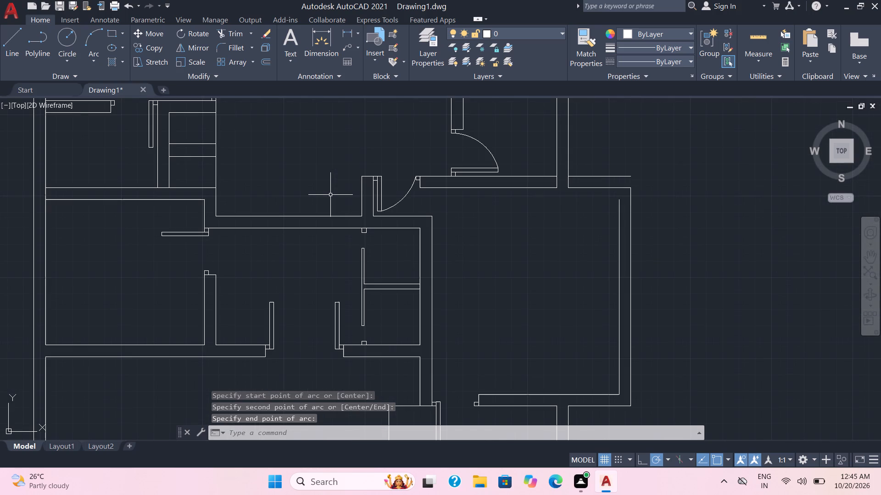
{"action": "middle_click_drag", "start_coordinate": [313, 287], "coordinate": [390, 284]}
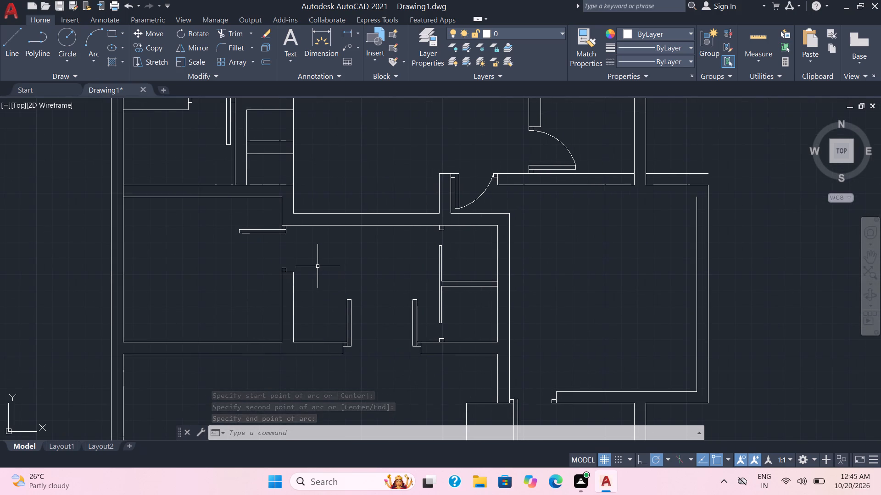
{"action": "key", "text": "space"}
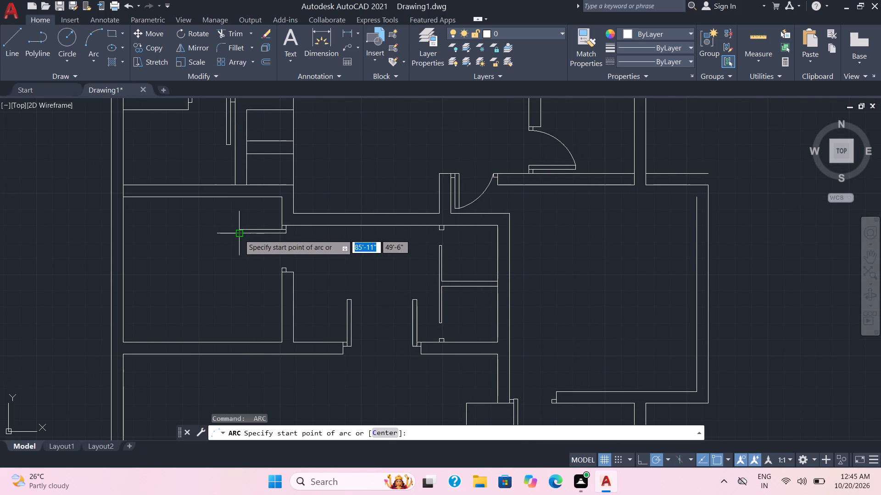
{"action": "left_click", "coordinate": [239, 234]}
{"action": "left_click", "coordinate": [250, 253]}
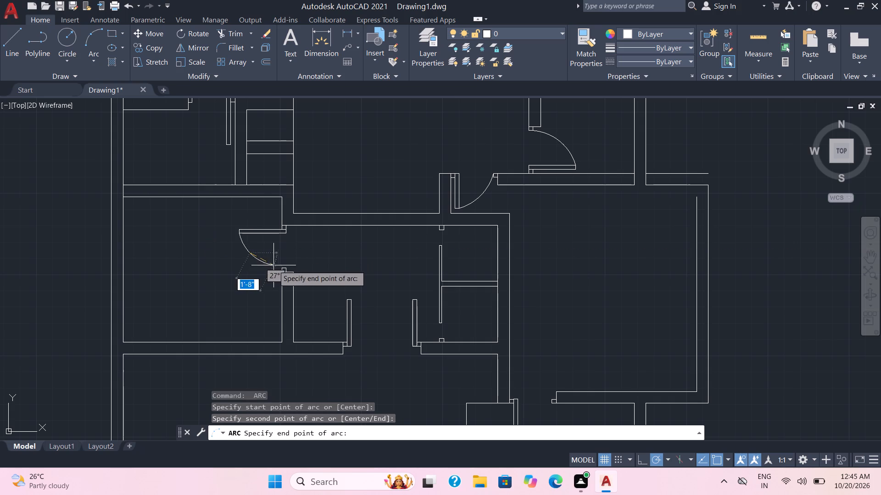
{"action": "scroll", "coordinate": [285, 266], "scroll_direction": "up", "scroll_amount": 2}
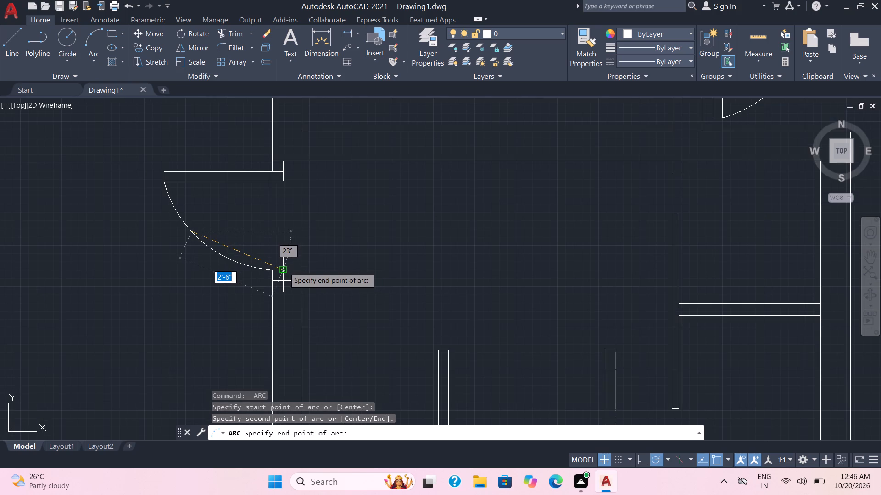
{"action": "left_click", "coordinate": [284, 268]}
Draw a three-point swing arc at the northwest room's east opening, from the horizontal leaf's upper west corner to the lower east corner of the jamb above.
{"action": "scroll", "coordinate": [325, 249], "scroll_direction": "down", "scroll_amount": 3}
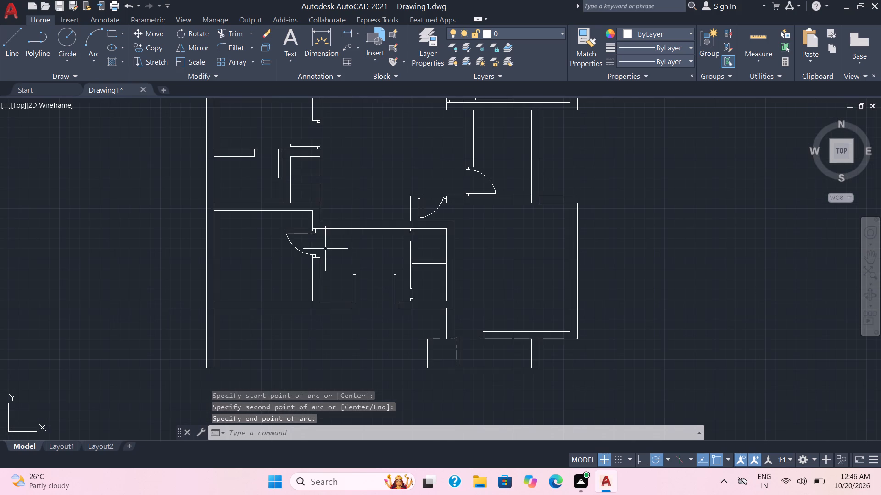
{"action": "middle_click_drag", "start_coordinate": [340, 177], "coordinate": [350, 199]}
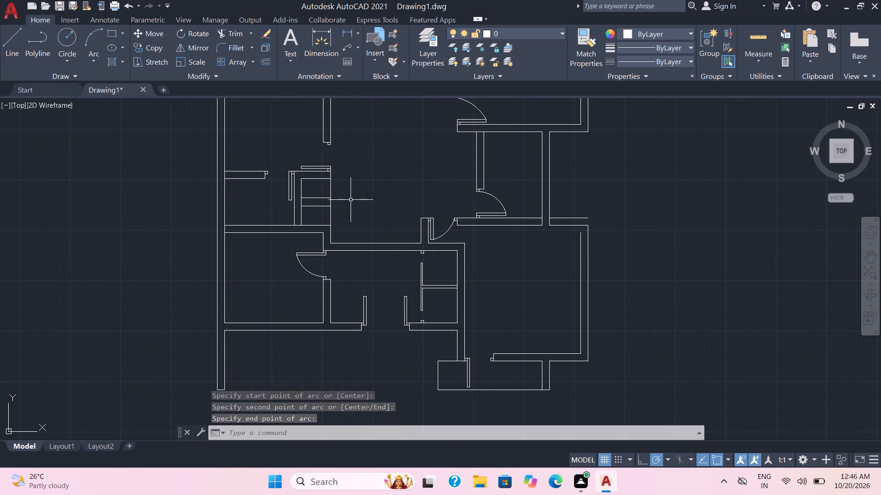
{"action": "key", "text": "space"}
{"action": "scroll", "coordinate": [337, 186], "scroll_direction": "up", "scroll_amount": 1}
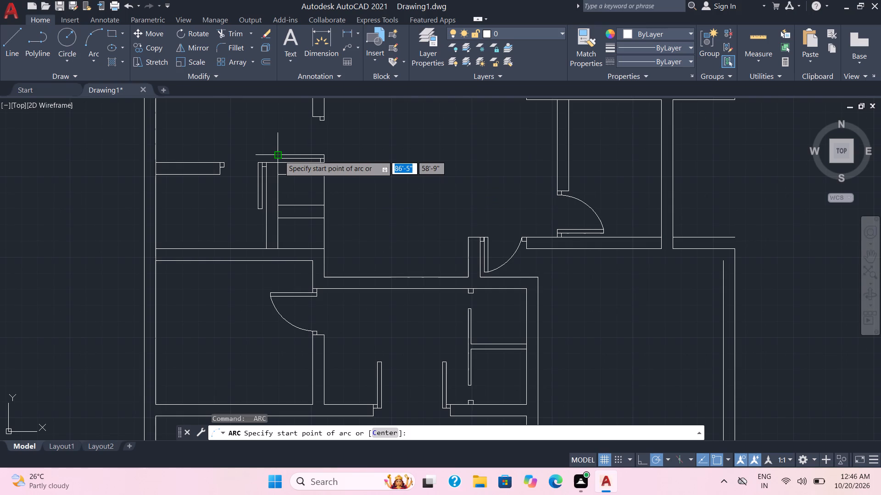
{"action": "left_click", "coordinate": [279, 155]}
{"action": "left_click", "coordinate": [289, 138]}
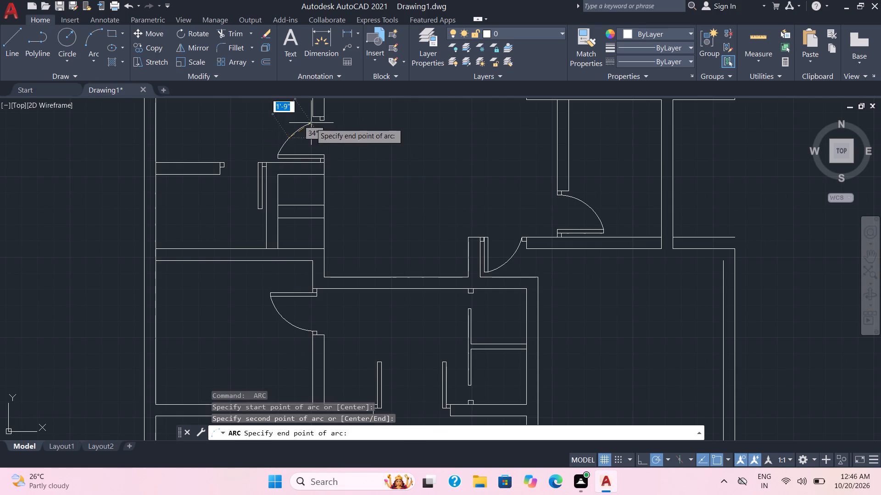
{"action": "scroll", "coordinate": [326, 119], "scroll_direction": "up", "scroll_amount": 2}
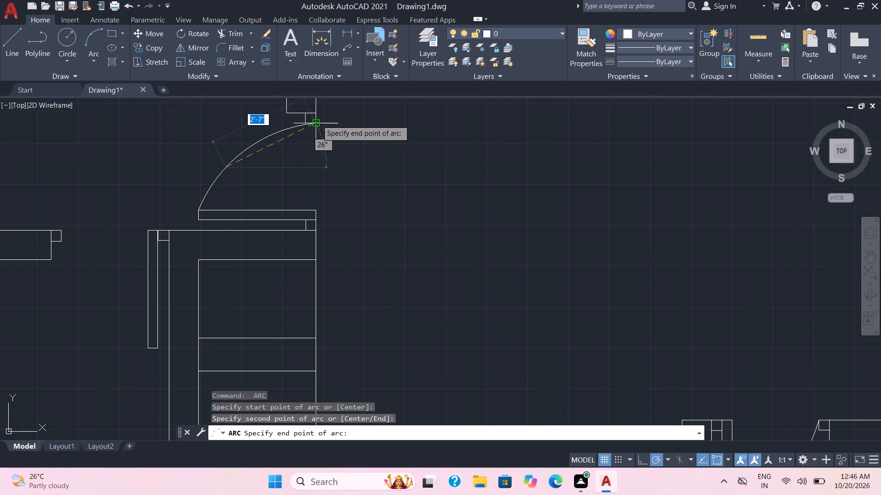
{"action": "left_click", "coordinate": [318, 121]}
Draw a three-point swing arc in the small room south of the northwest room, from the vertical leaf's bottom west corner to the opposite jamb's upper east corner.
{"action": "key", "text": "space"}
{"action": "scroll", "coordinate": [335, 168], "scroll_direction": "down", "scroll_amount": 2}
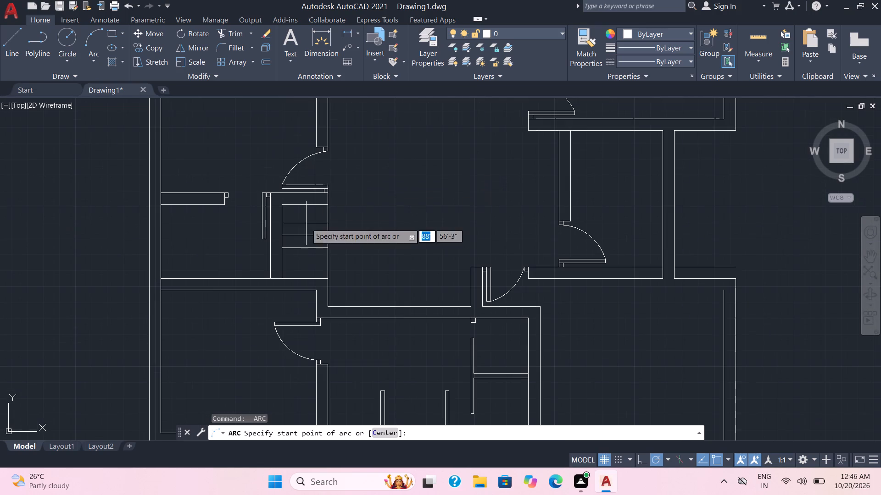
{"action": "scroll", "coordinate": [264, 243], "scroll_direction": "up", "scroll_amount": 1}
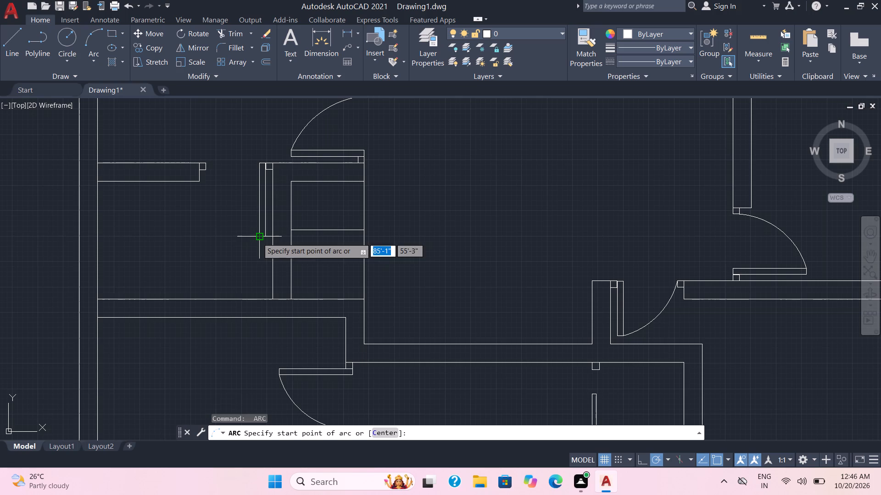
{"action": "left_click", "coordinate": [257, 238]}
{"action": "left_click", "coordinate": [236, 220]}
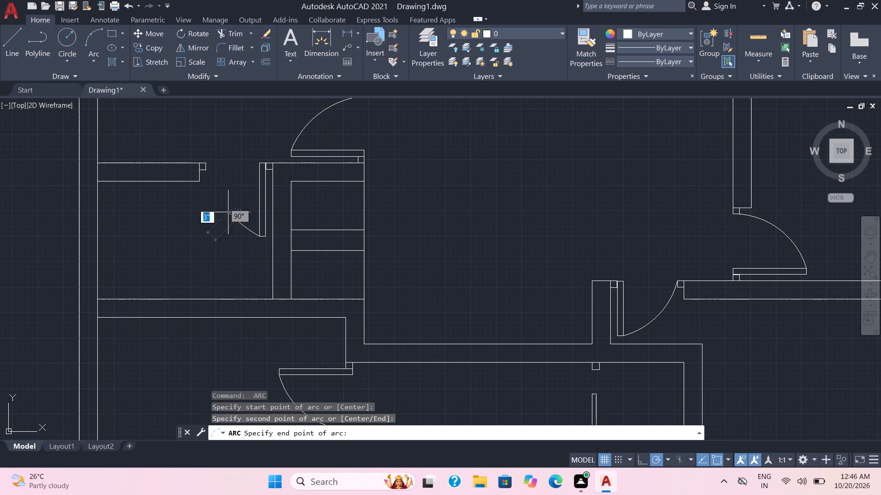
{"action": "left_click", "coordinate": [206, 165]}
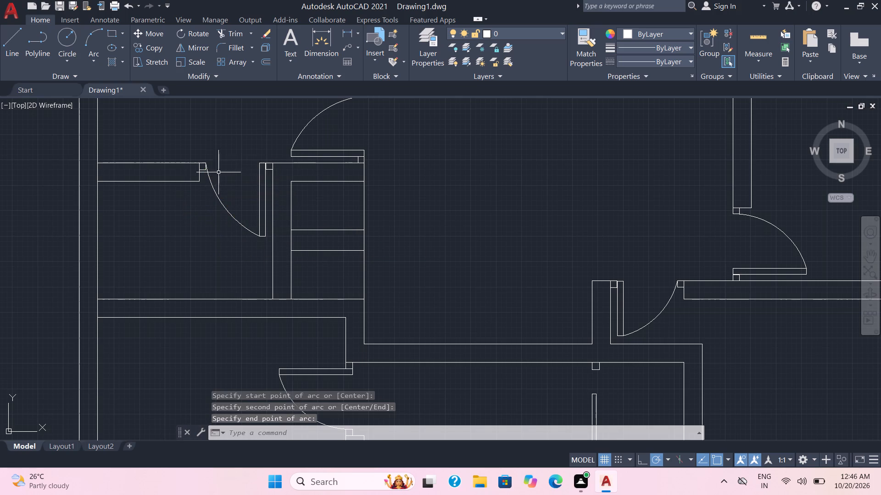
Draw a three-point swing arc at the southeast room's south opening, from the vertical leaf's bottom east corner to the opposite jamb's upper west corner.
{"action": "key", "text": "space"}
{"action": "scroll", "coordinate": [429, 297], "scroll_direction": "down", "scroll_amount": 2}
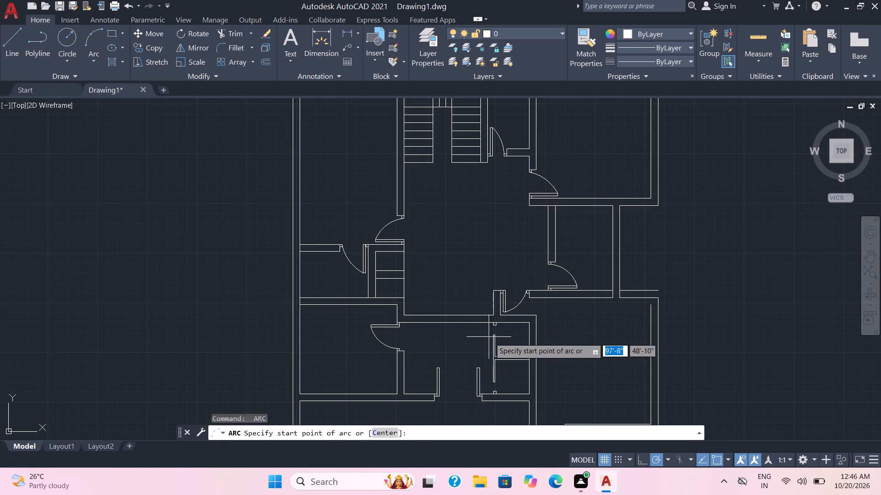
{"action": "scroll", "coordinate": [549, 353], "scroll_direction": "down", "scroll_amount": 1}
{"action": "middle_click_drag", "start_coordinate": [549, 353], "coordinate": [513, 318]}
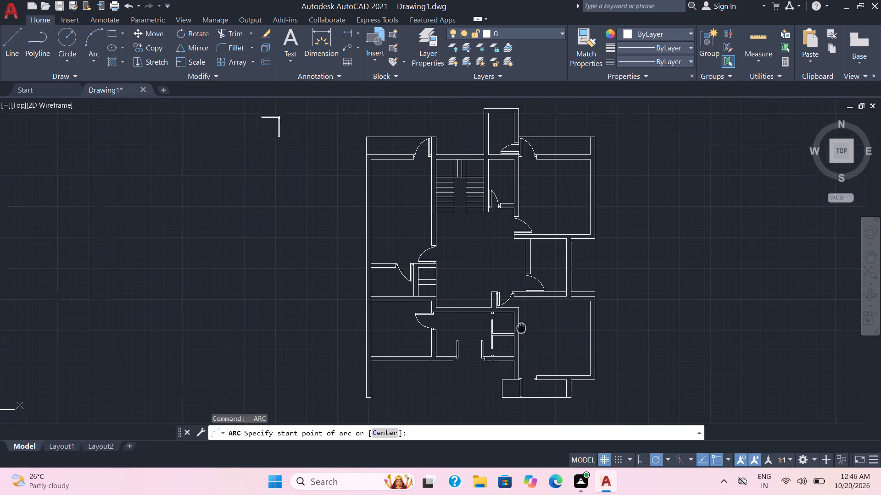
{"action": "middle_click_drag", "start_coordinate": [513, 318], "coordinate": [411, 222]}
{"action": "scroll", "coordinate": [428, 244], "scroll_direction": "up", "scroll_amount": 2}
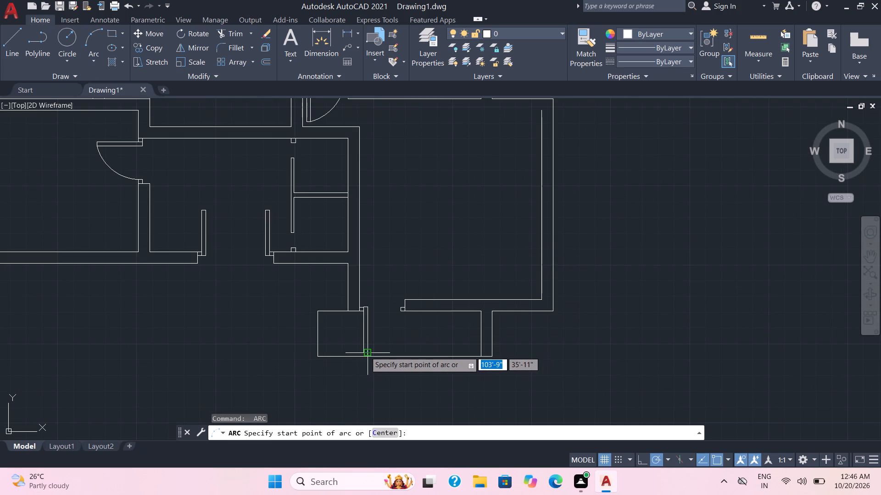
{"action": "left_click", "coordinate": [367, 350]}
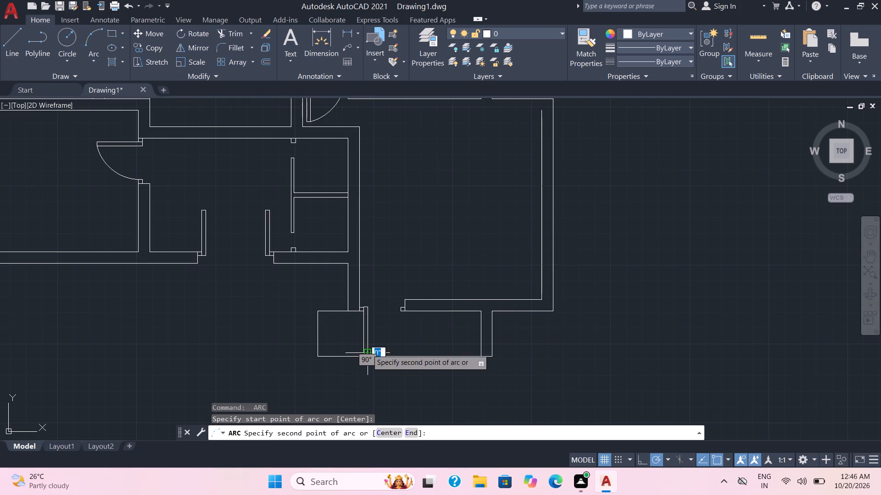
{"action": "left_click", "coordinate": [387, 344]}
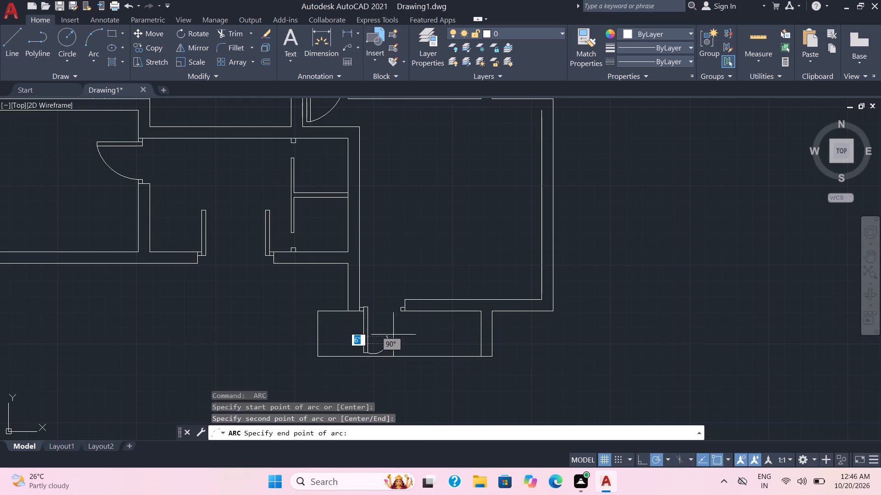
{"action": "scroll", "coordinate": [400, 315], "scroll_direction": "up", "scroll_amount": 3}
{"action": "left_click", "coordinate": [392, 285]}
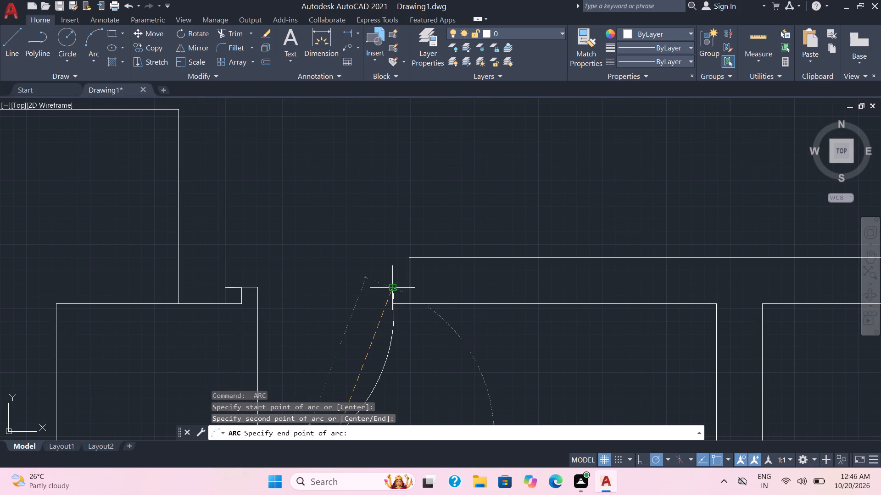
{"action": "scroll", "coordinate": [364, 272], "scroll_direction": "down", "scroll_amount": 2}
{"action": "scroll", "coordinate": [295, 257], "scroll_direction": "down", "scroll_amount": 2}
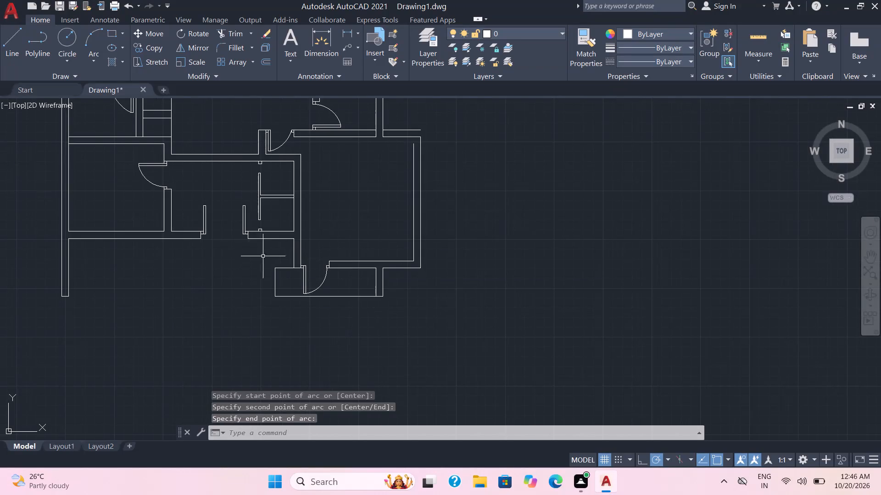
Measure the clear distance between the two vertical door leaves at the south entrance opening.
{"action": "middle_click_drag", "start_coordinate": [239, 257], "coordinate": [338, 294]}
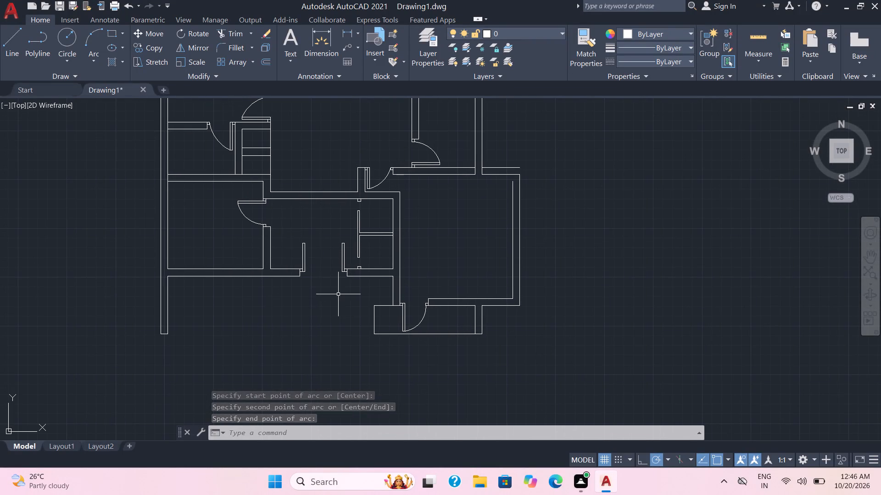
{"action": "scroll", "coordinate": [338, 294], "scroll_direction": "up", "scroll_amount": 1}
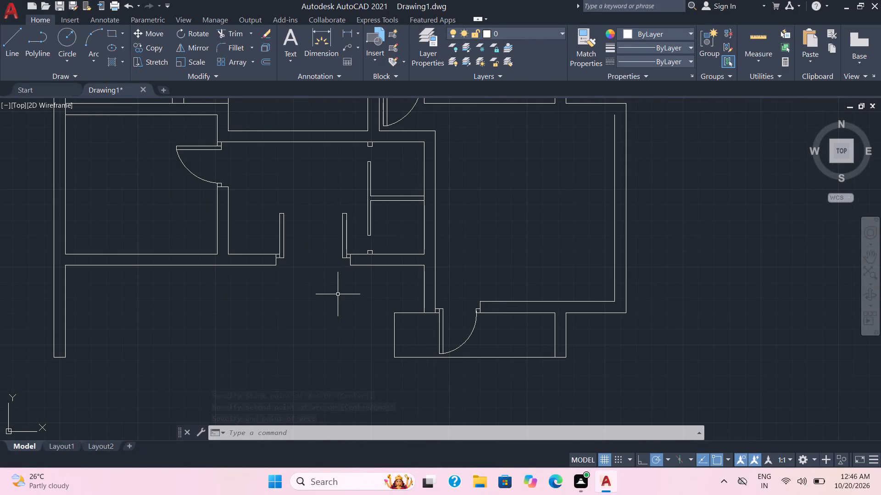
{"action": "scroll", "coordinate": [338, 294], "scroll_direction": "down", "scroll_amount": 1}
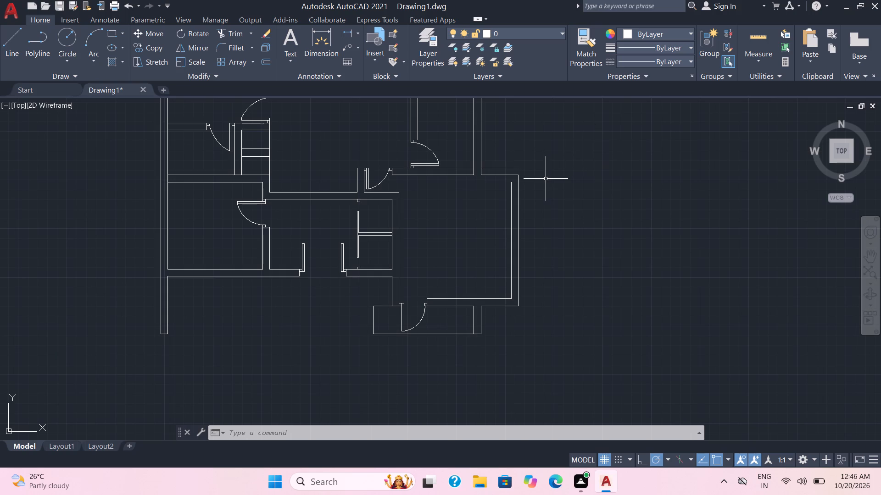
{"action": "key", "text": "Escape"}
{"action": "left_click", "coordinate": [753, 39]}
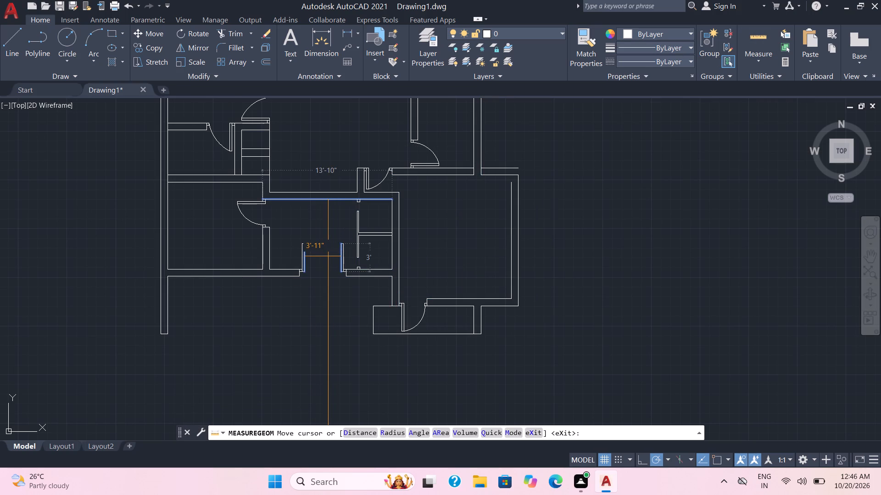
{"action": "scroll", "coordinate": [328, 256], "scroll_direction": "up", "scroll_amount": 2}
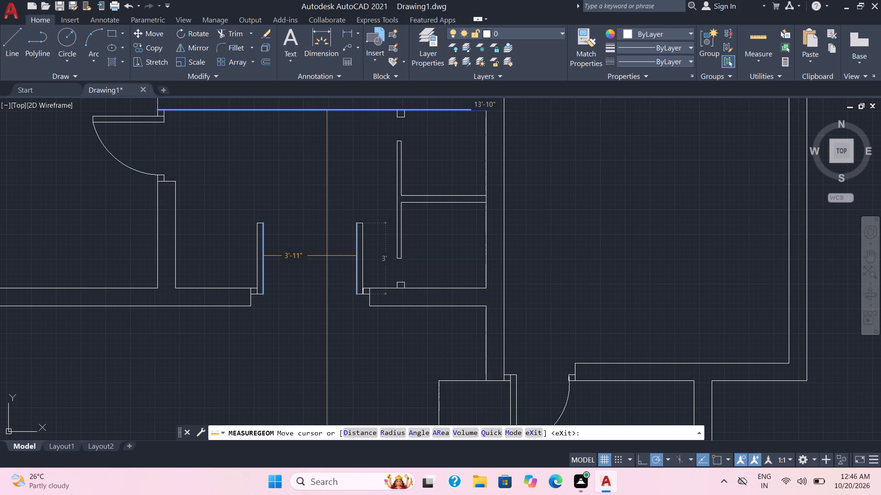
{"action": "key", "text": "Escape"}
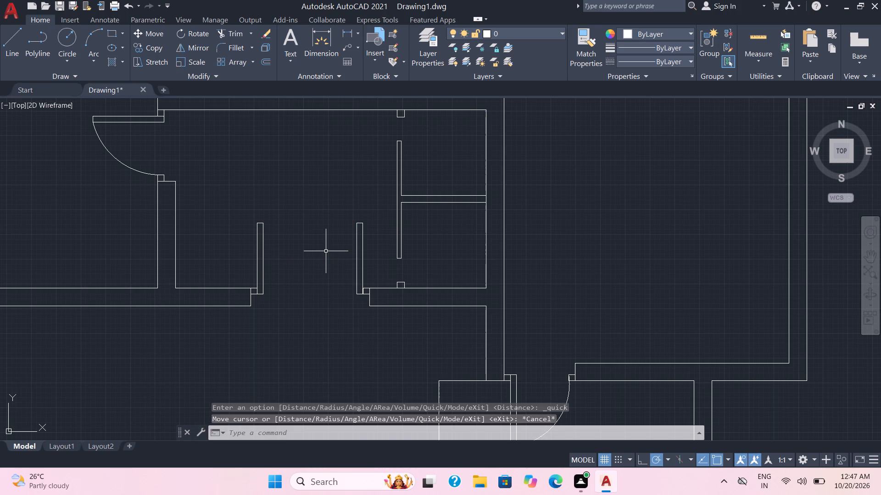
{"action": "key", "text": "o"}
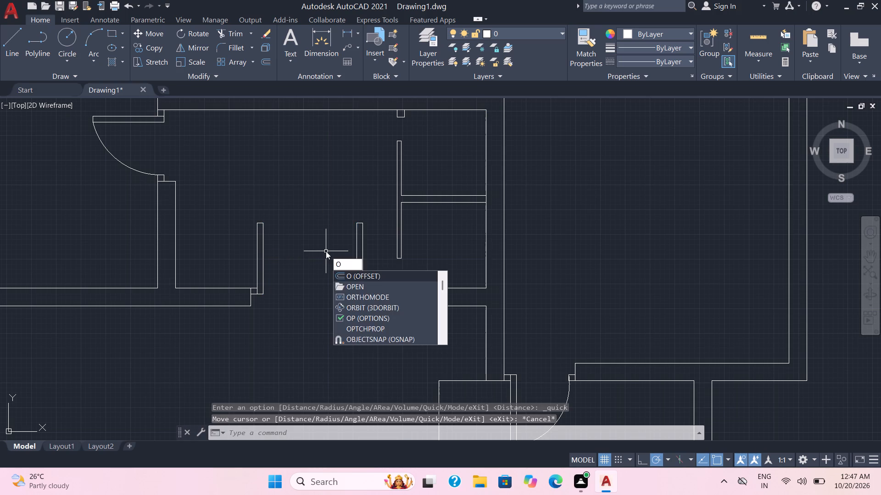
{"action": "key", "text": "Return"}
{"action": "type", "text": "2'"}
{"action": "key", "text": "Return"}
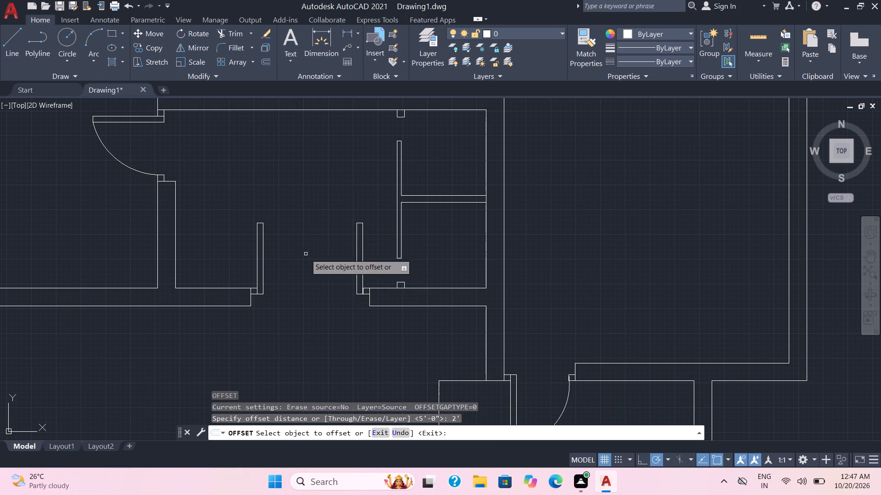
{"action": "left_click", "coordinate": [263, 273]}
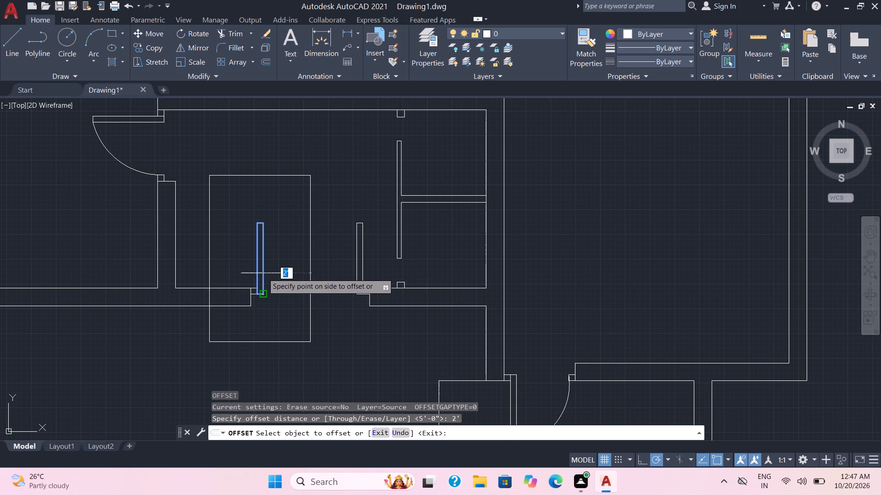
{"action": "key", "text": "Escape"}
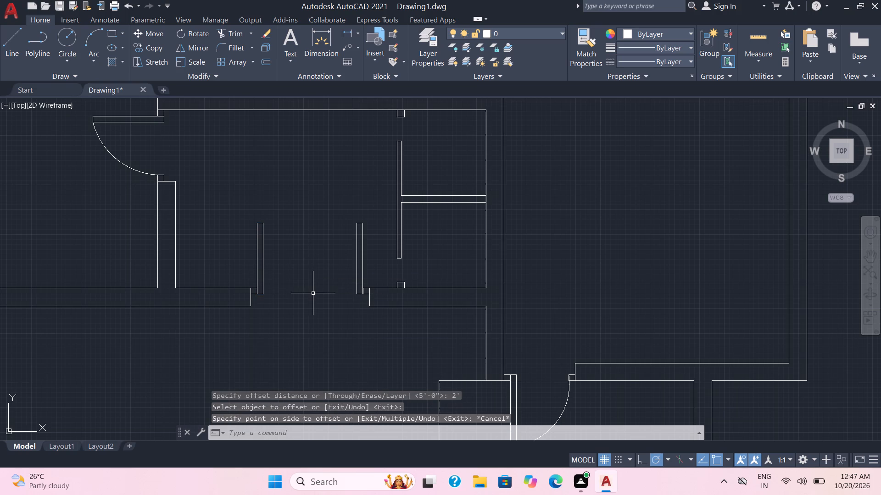
Explode the west door leaf and its adjoining jamb at the south entrance opening.
{"action": "left_click", "coordinate": [286, 290]}
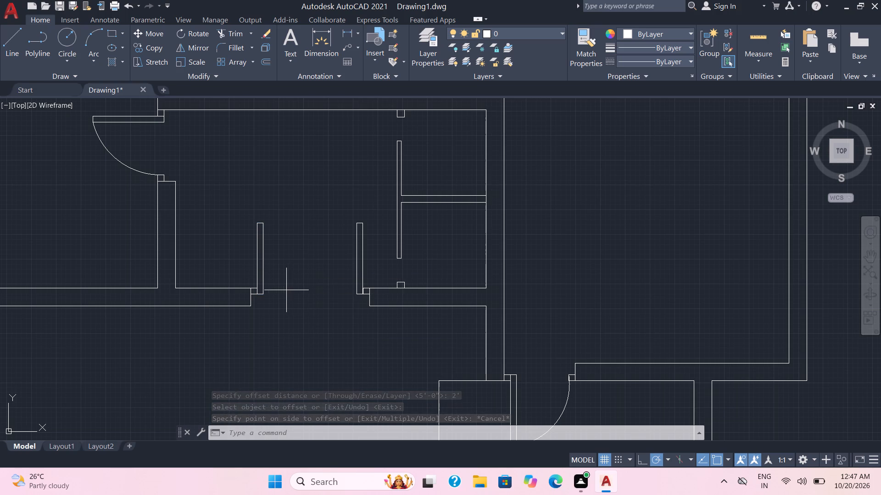
{"action": "left_click", "coordinate": [257, 238]}
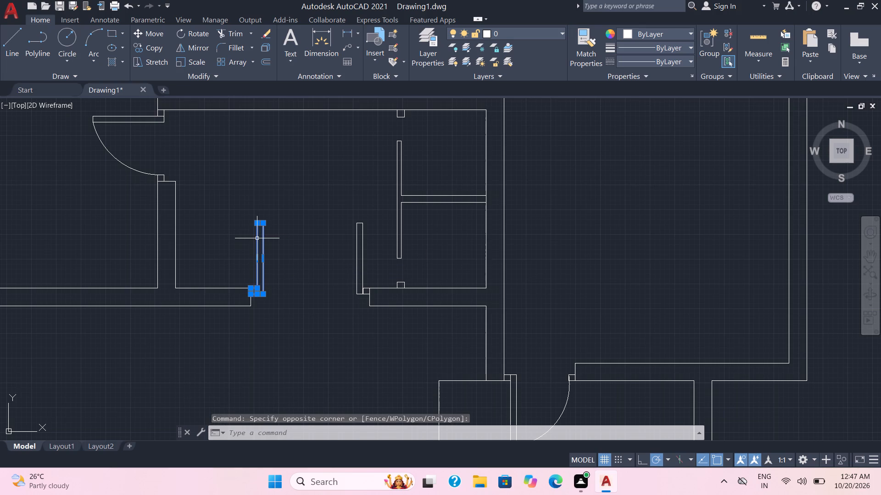
{"action": "key", "text": "x"}
{"action": "key", "text": "Return"}
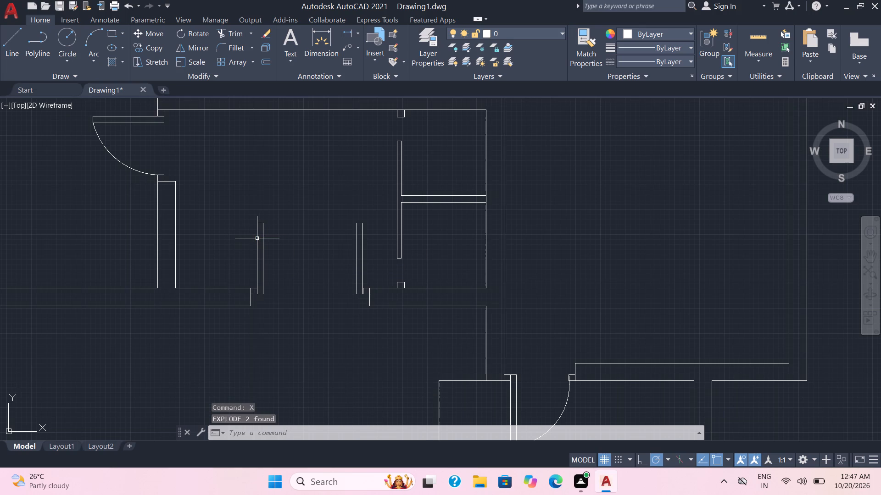
Offset the west leaf's east edge 2' eastward into the south entrance opening as a centre guide line.
{"action": "key", "text": "o"}
{"action": "key", "text": "Return"}
{"action": "type", "text": "2'"}
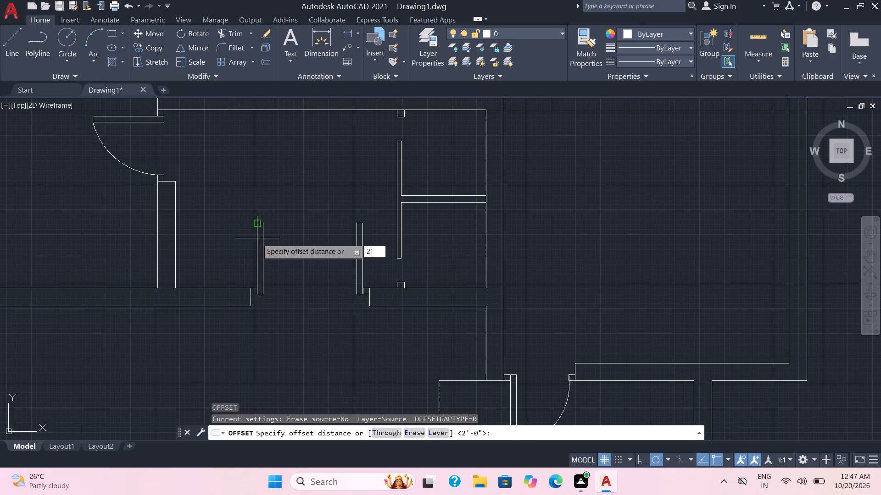
{"action": "key", "text": "Return"}
{"action": "left_click", "coordinate": [263, 250]}
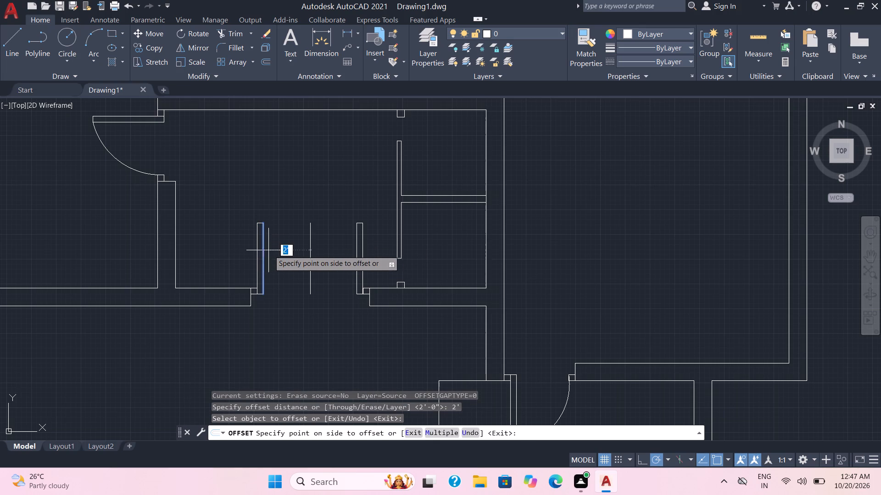
{"action": "left_click", "coordinate": [294, 253]}
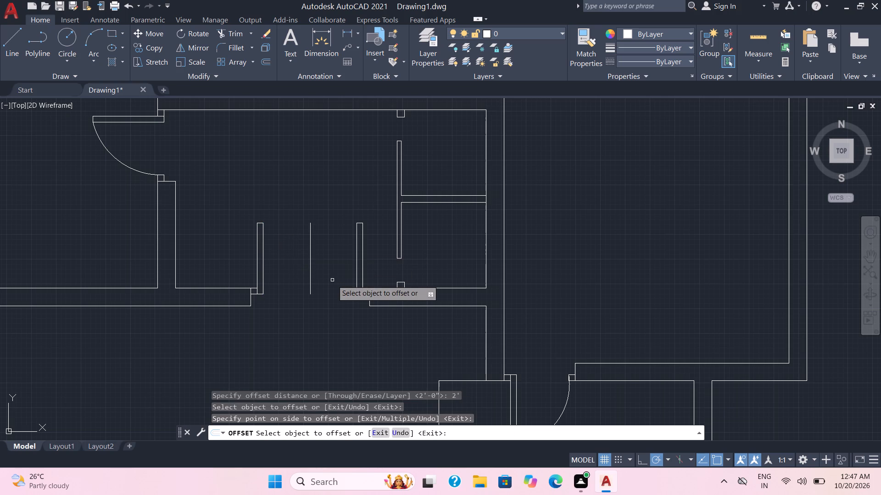
{"action": "key", "text": "Escape"}
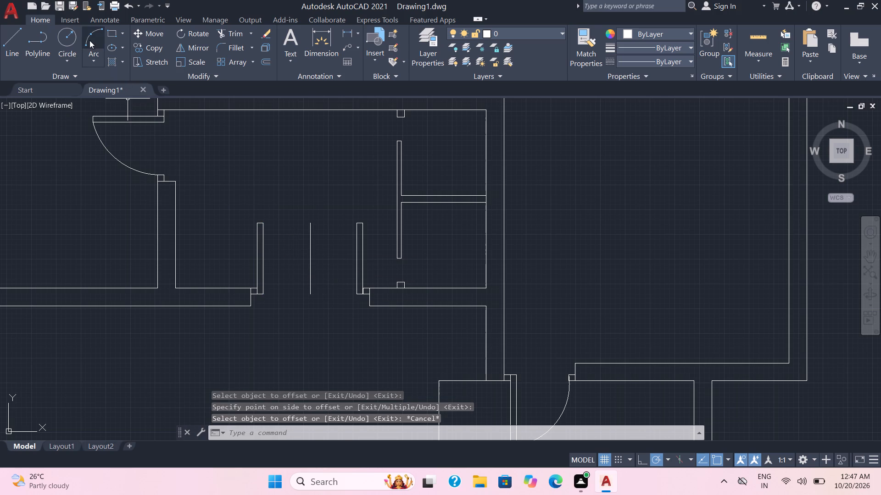
Draw a three-point swing arc from the west leaf's upper east corner to the lower end of the centre guide line.
{"action": "left_click", "coordinate": [89, 39]}
{"action": "scroll", "coordinate": [336, 225], "scroll_direction": "up", "scroll_amount": 1}
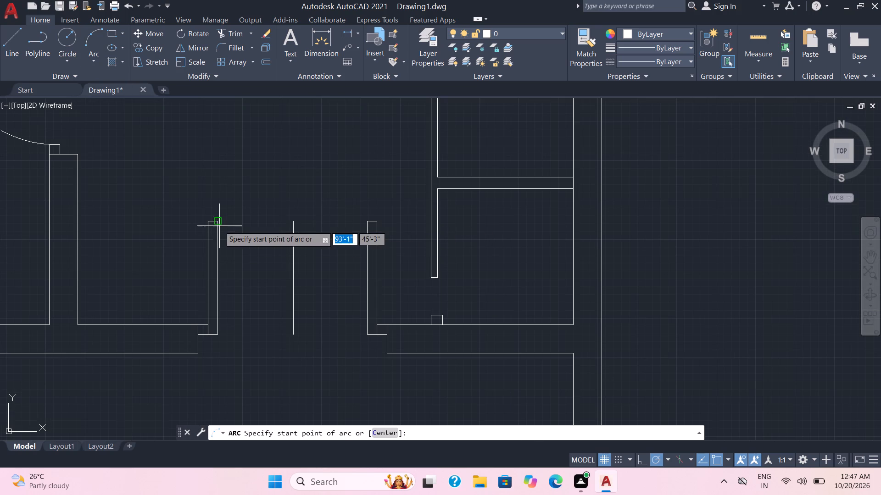
{"action": "left_click", "coordinate": [217, 222]}
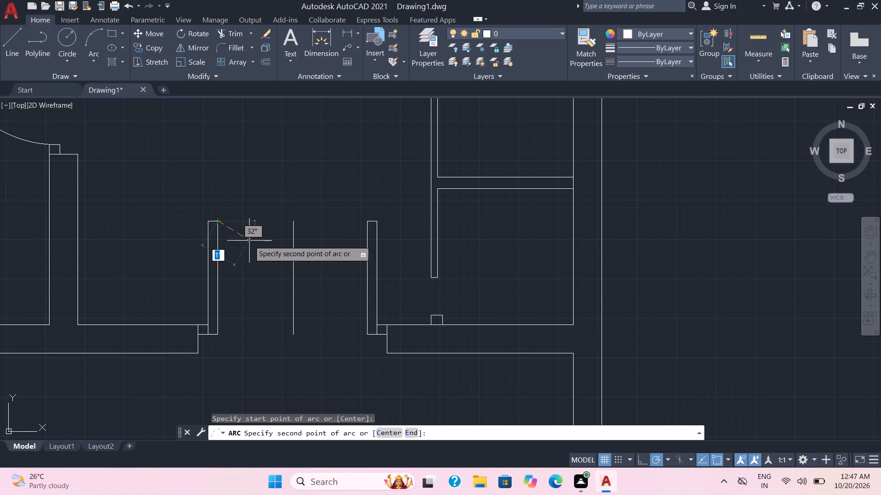
{"action": "left_click", "coordinate": [253, 243]}
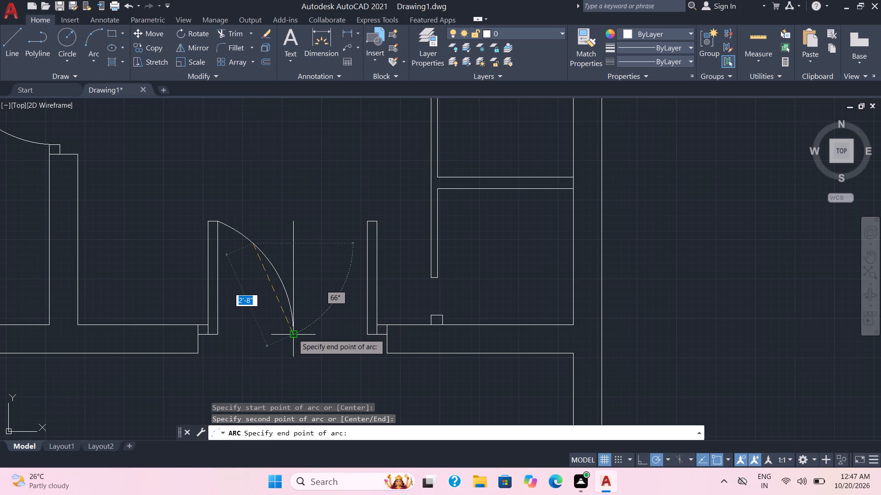
{"action": "left_click", "coordinate": [293, 334]}
Draw a three-point swing arc from the east leaf's upper west corner to the lower end of the centre guide line.
{"action": "key", "text": "space"}
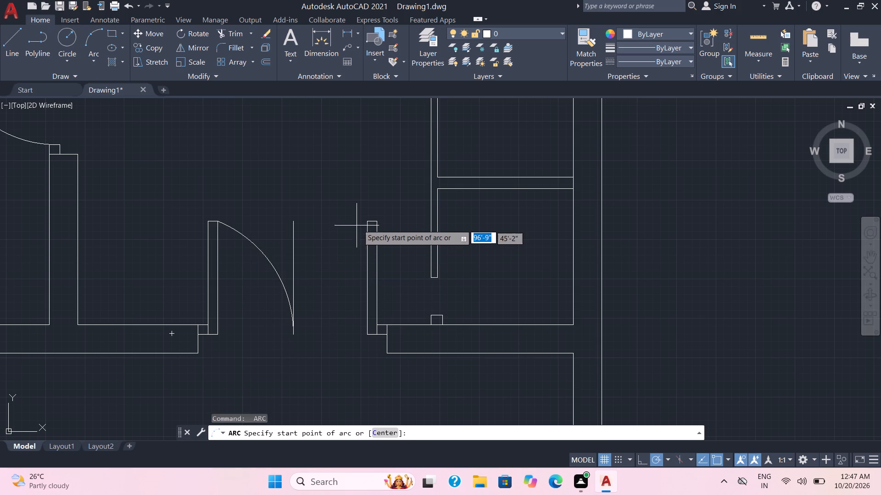
{"action": "left_click", "coordinate": [366, 221]}
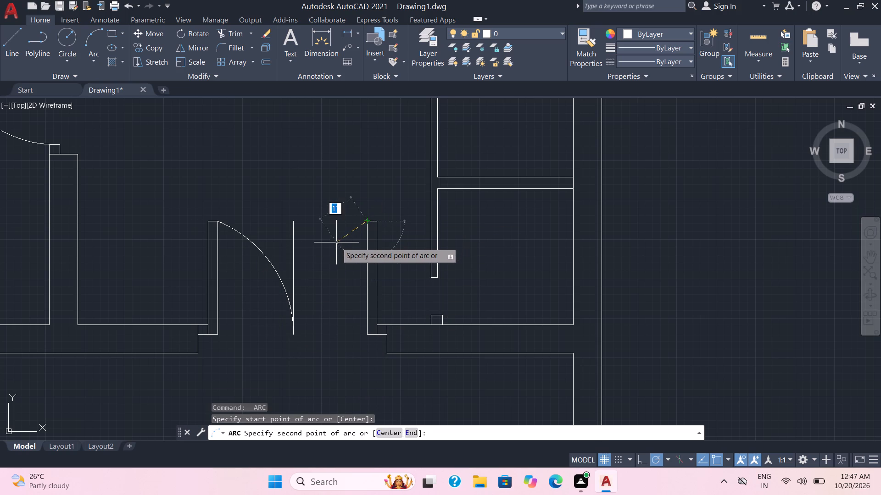
{"action": "left_click", "coordinate": [336, 242]}
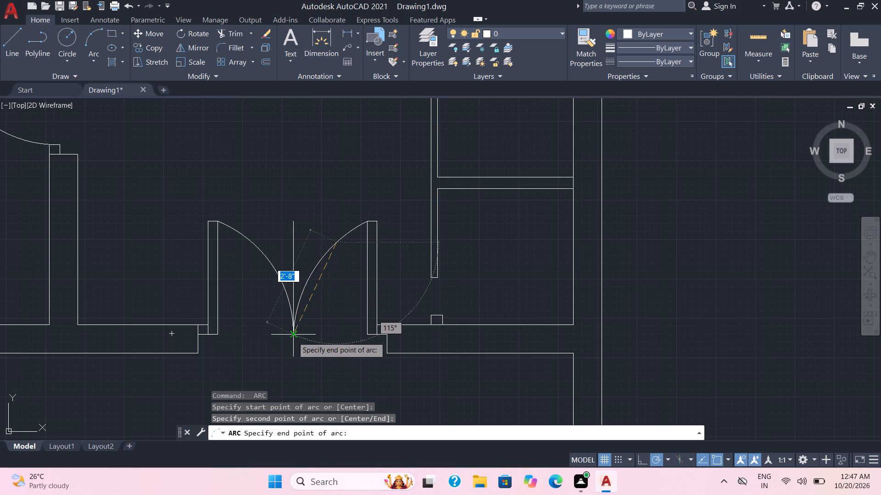
{"action": "left_click", "coordinate": [293, 333]}
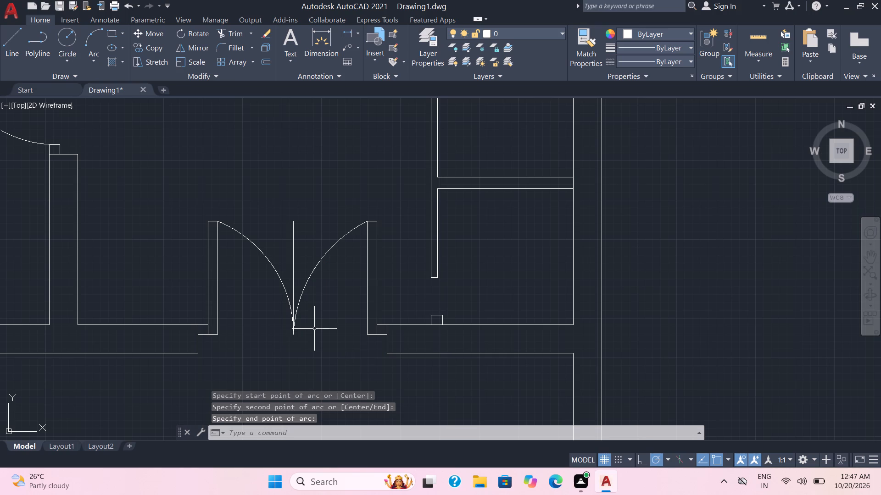
{"action": "key", "text": "Escape"}
Delete the vertical centre guide line between the two entrance swing arcs.
{"action": "left_click", "coordinate": [294, 275]}
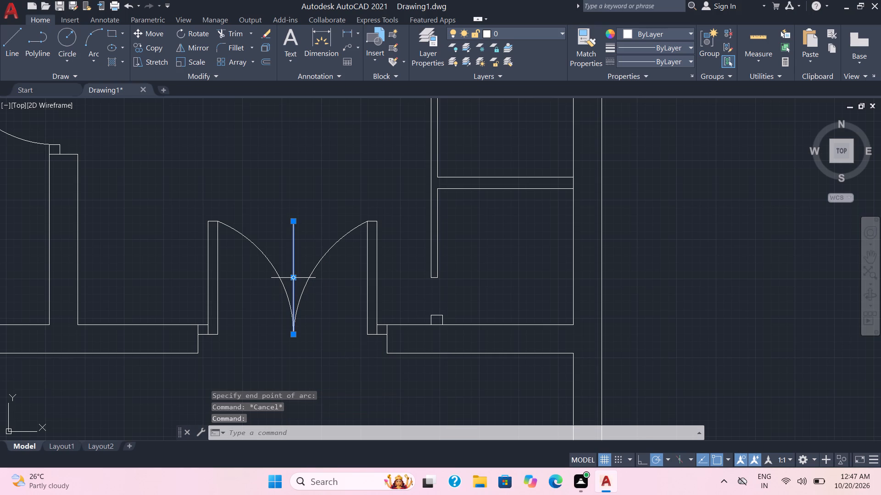
{"action": "key", "text": "Delete"}
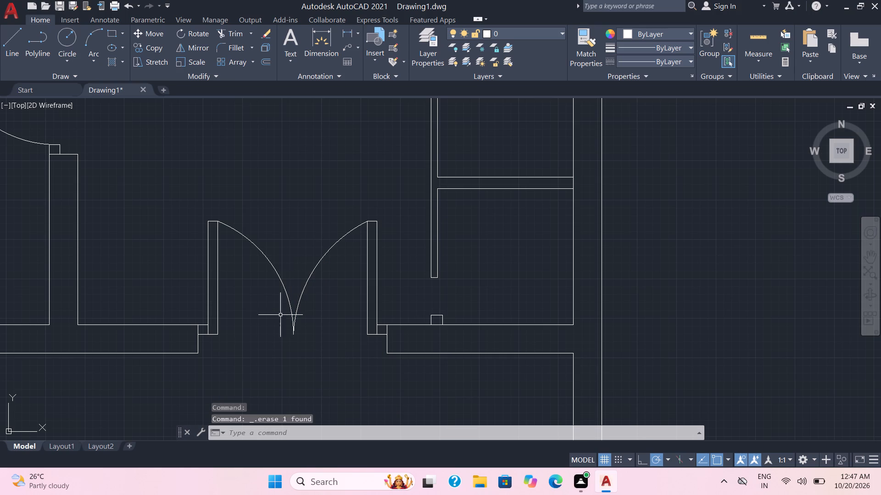
Join the four edges of the entrance's exploded west door leaf into one polyline.
{"action": "left_click", "coordinate": [260, 344]}
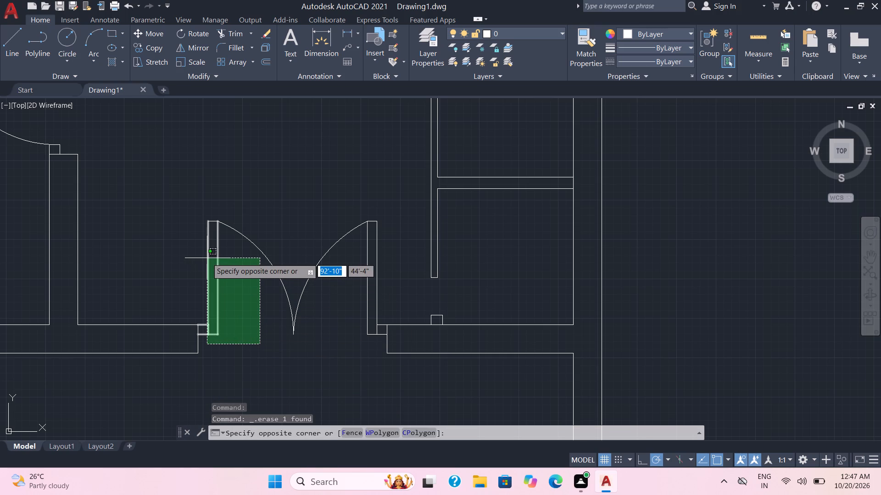
{"action": "left_click", "coordinate": [209, 257]}
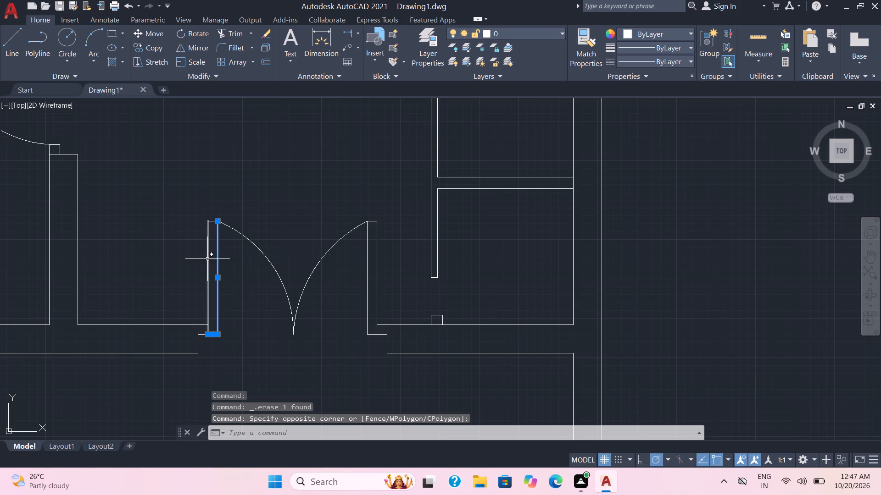
{"action": "left_click", "coordinate": [207, 259]}
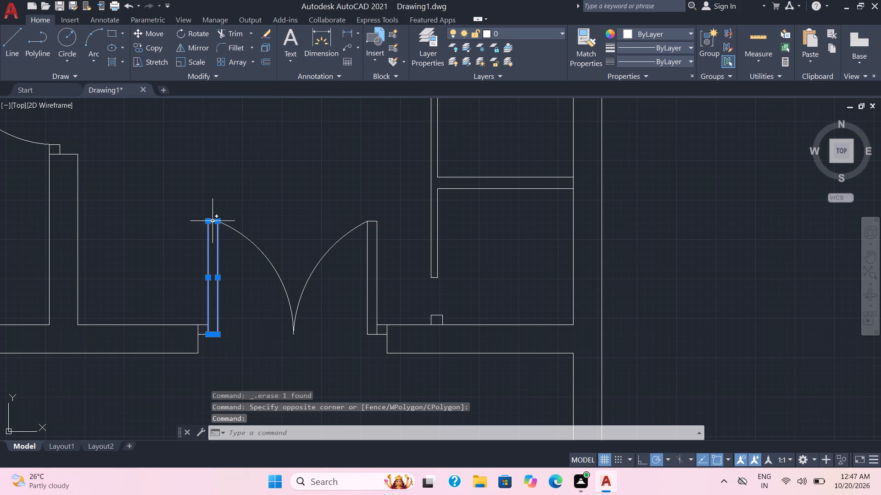
{"action": "left_click", "coordinate": [212, 221]}
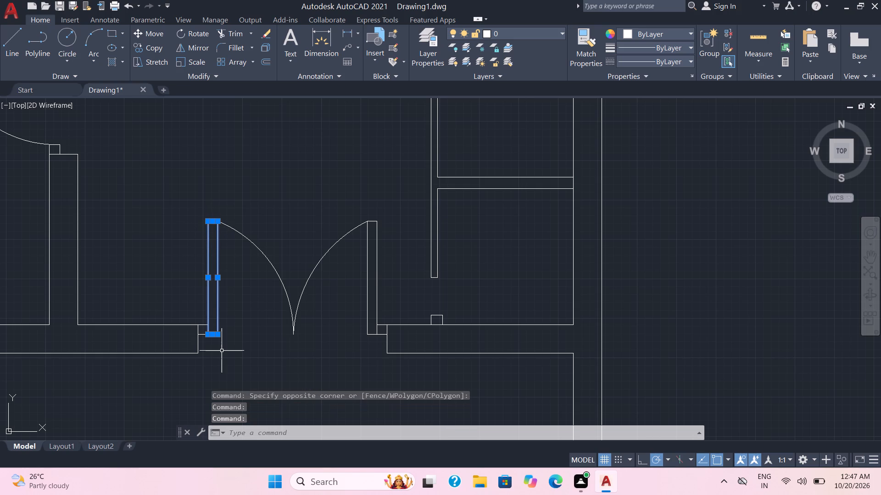
{"action": "key", "text": "j"}
{"action": "key", "text": "Return"}
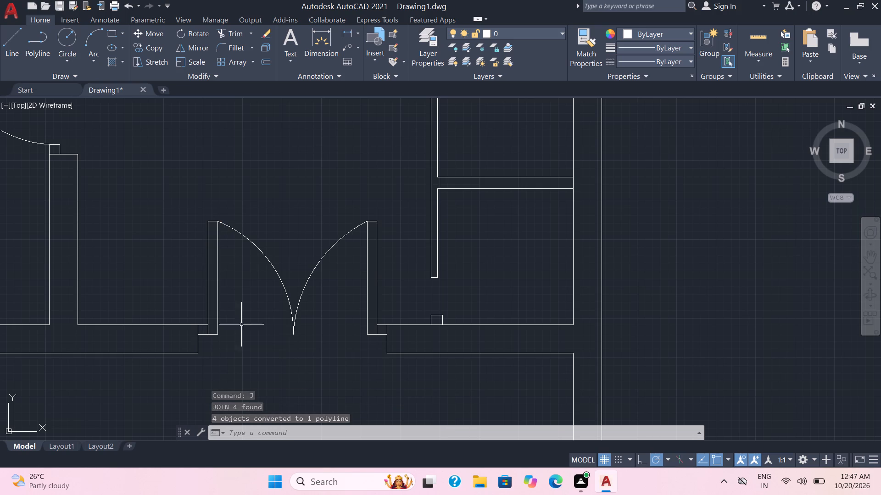
Delete the two stray corner lines lying northwest of the floor plan.
{"action": "scroll", "coordinate": [320, 282], "scroll_direction": "down", "scroll_amount": 4}
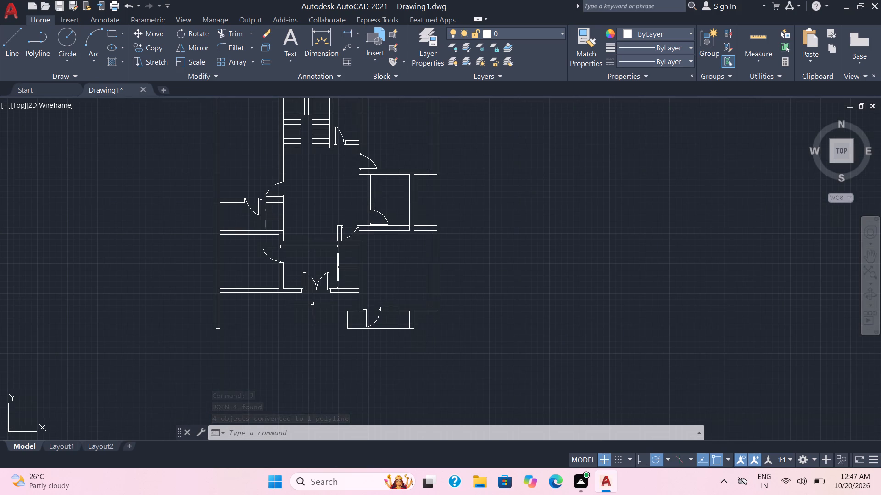
{"action": "scroll", "coordinate": [395, 256], "scroll_direction": "down", "scroll_amount": 1}
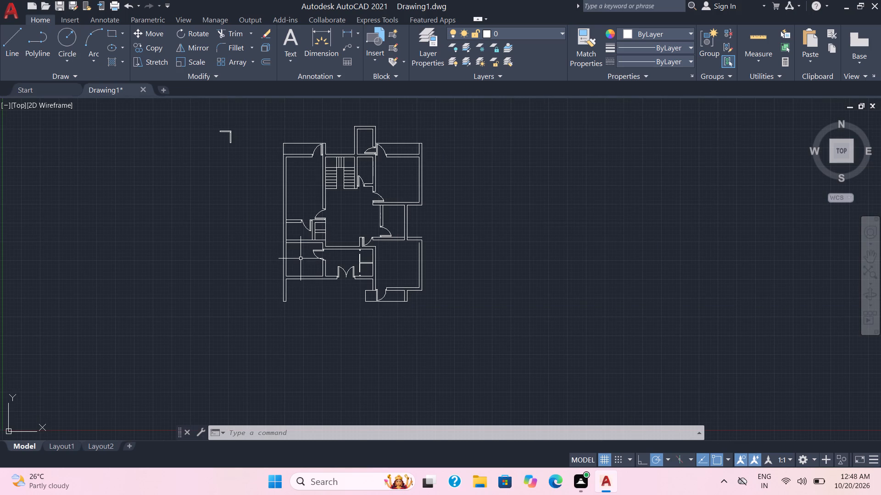
{"action": "middle_click_drag", "start_coordinate": [301, 258], "coordinate": [319, 280]}
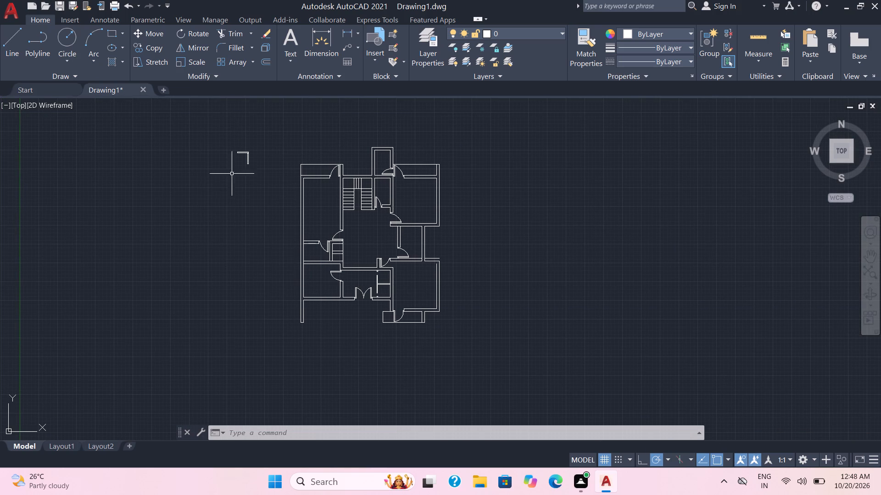
{"action": "left_click", "coordinate": [259, 179]}
{"action": "left_click", "coordinate": [235, 146]}
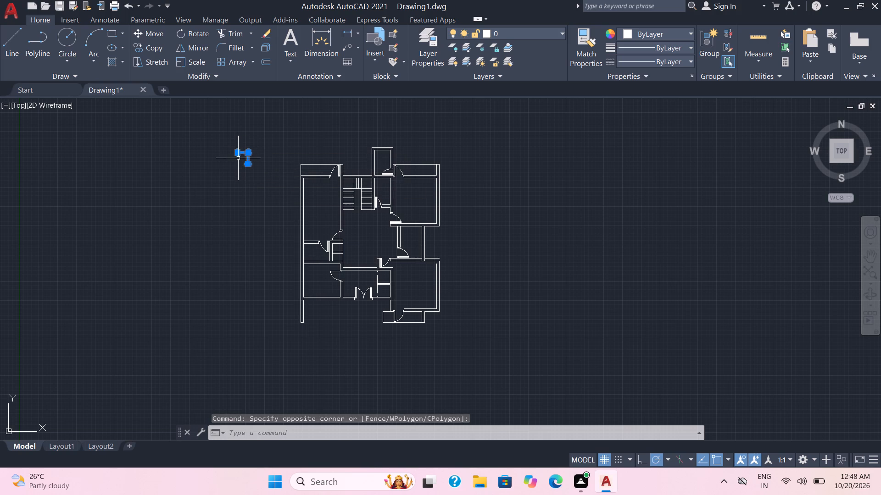
{"action": "key", "text": "Delete"}
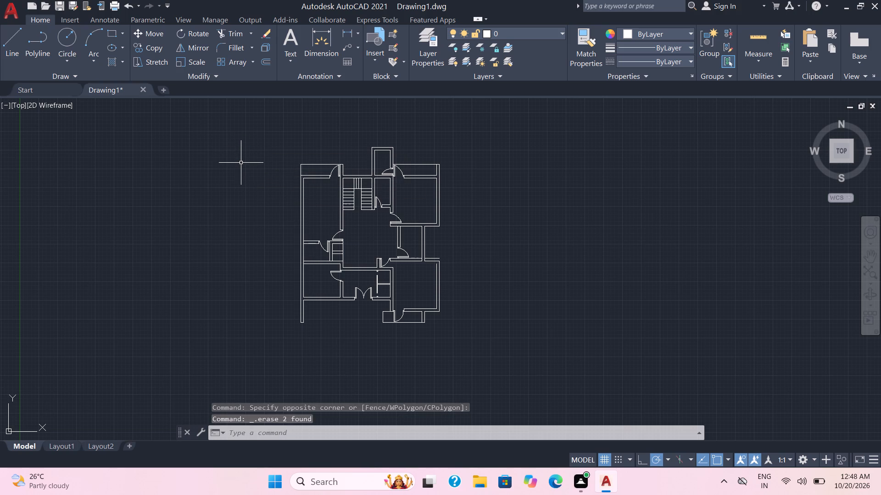
Start saving the drawing and choose the Internship\Drawings folder on drive D as its location.
{"action": "key", "text": "ctrl+s"}
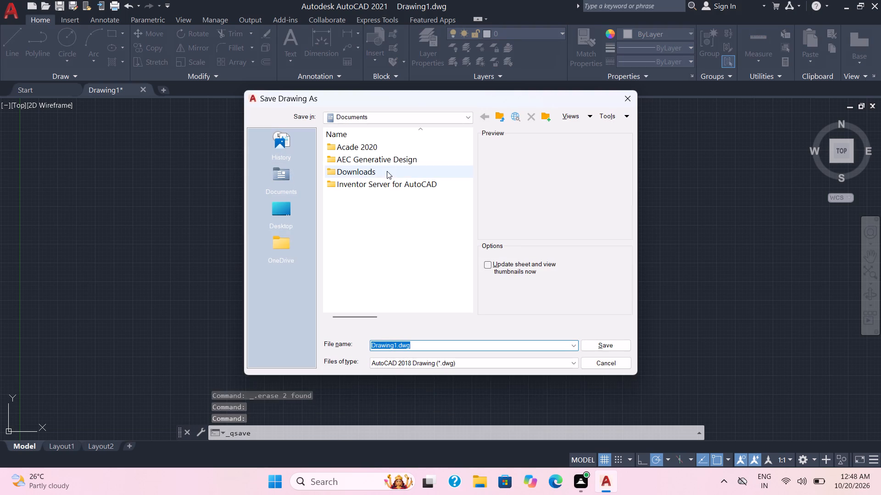
{"action": "left_click", "coordinate": [278, 217]}
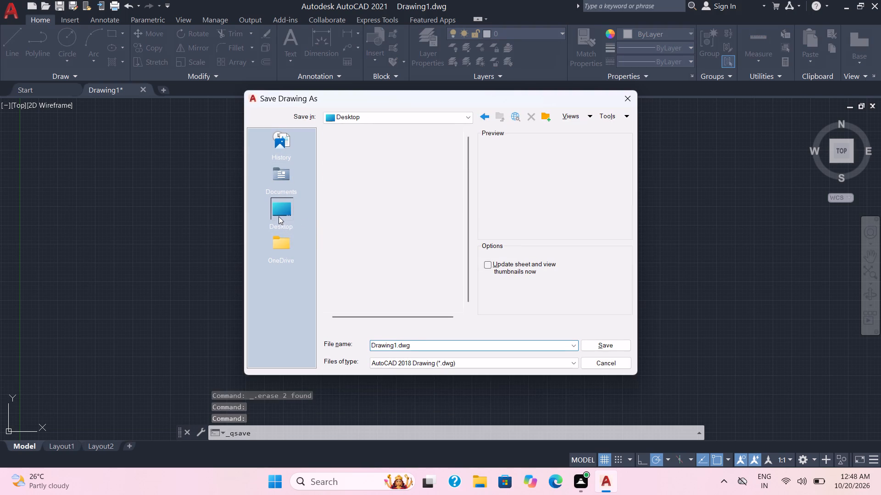
{"action": "left_click", "coordinate": [367, 252]}
{"action": "left_click", "coordinate": [367, 252]}
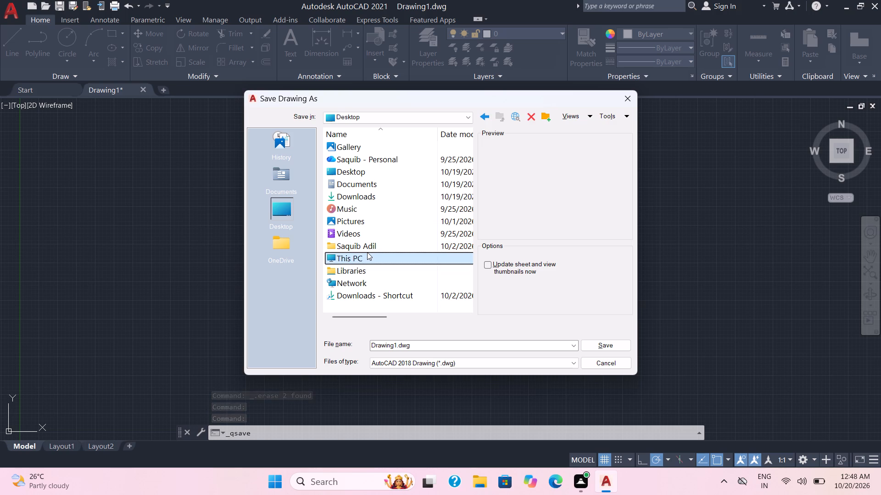
{"action": "left_click", "coordinate": [367, 259]}
{"action": "double_click", "coordinate": [386, 263]}
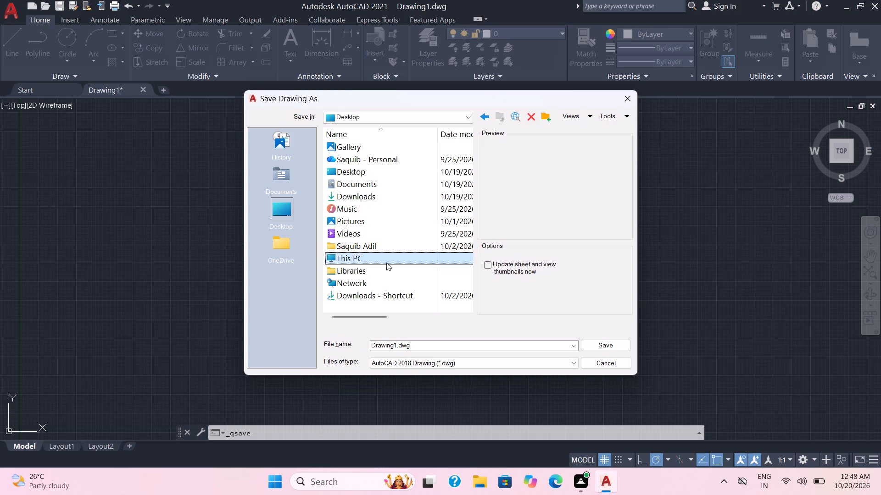
{"action": "double_click", "coordinate": [364, 175]}
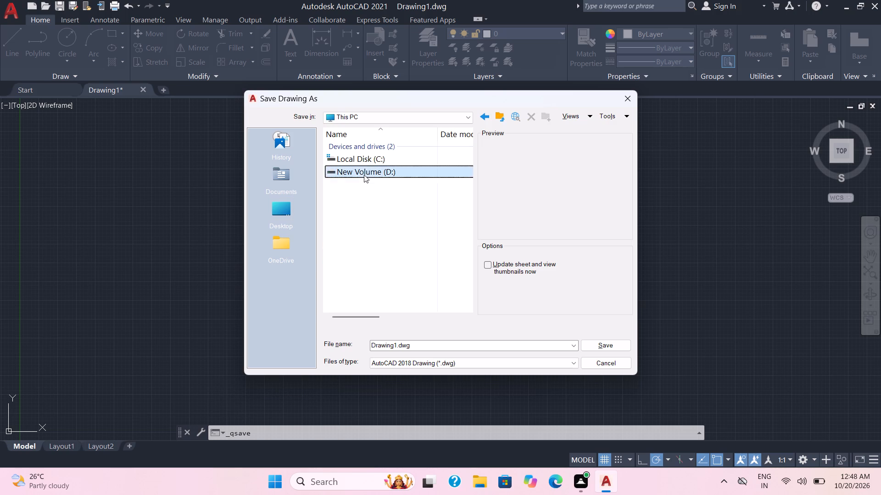
{"action": "double_click", "coordinate": [356, 151]}
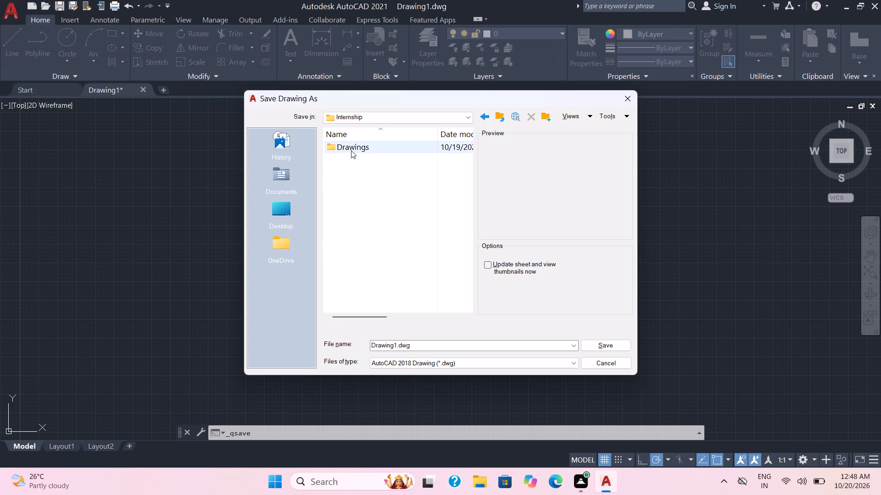
{"action": "double_click", "coordinate": [349, 148]}
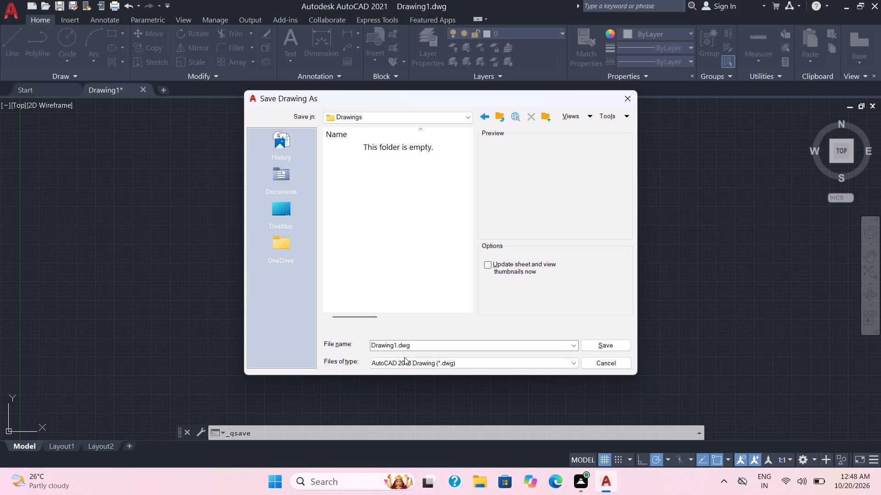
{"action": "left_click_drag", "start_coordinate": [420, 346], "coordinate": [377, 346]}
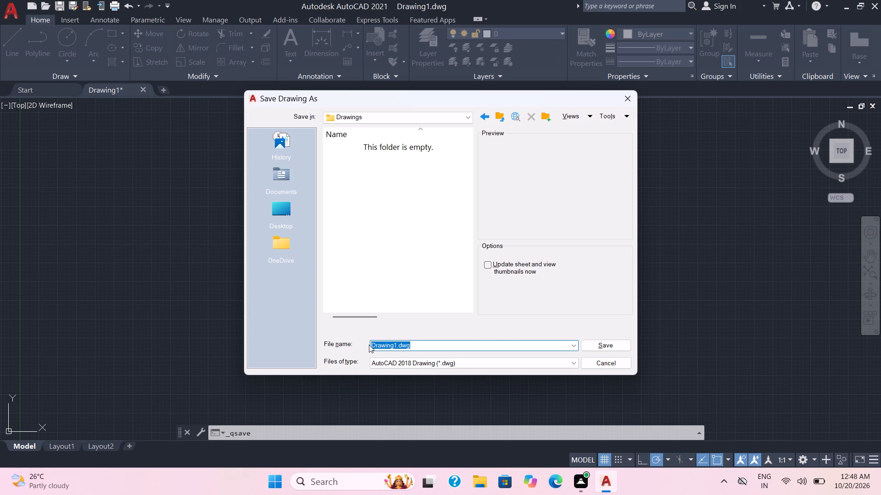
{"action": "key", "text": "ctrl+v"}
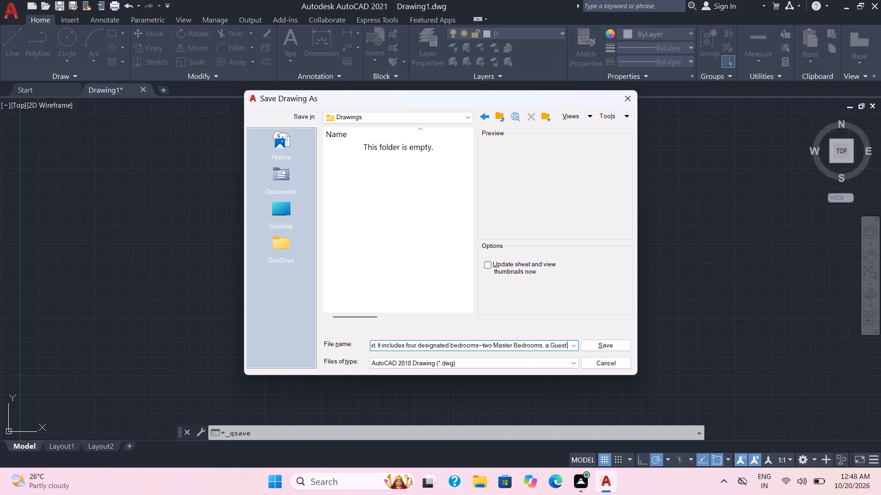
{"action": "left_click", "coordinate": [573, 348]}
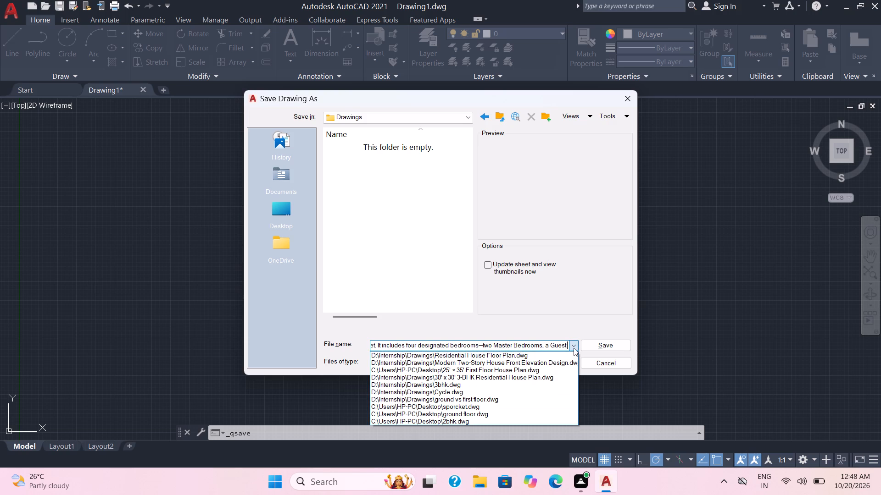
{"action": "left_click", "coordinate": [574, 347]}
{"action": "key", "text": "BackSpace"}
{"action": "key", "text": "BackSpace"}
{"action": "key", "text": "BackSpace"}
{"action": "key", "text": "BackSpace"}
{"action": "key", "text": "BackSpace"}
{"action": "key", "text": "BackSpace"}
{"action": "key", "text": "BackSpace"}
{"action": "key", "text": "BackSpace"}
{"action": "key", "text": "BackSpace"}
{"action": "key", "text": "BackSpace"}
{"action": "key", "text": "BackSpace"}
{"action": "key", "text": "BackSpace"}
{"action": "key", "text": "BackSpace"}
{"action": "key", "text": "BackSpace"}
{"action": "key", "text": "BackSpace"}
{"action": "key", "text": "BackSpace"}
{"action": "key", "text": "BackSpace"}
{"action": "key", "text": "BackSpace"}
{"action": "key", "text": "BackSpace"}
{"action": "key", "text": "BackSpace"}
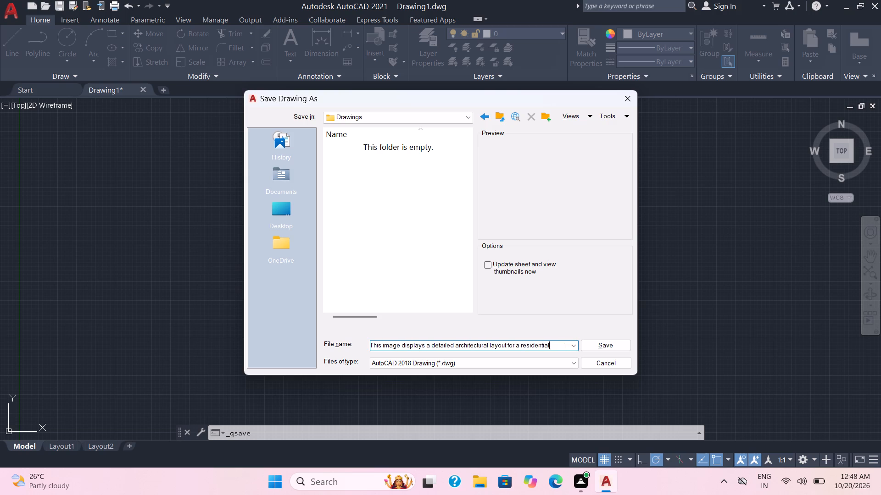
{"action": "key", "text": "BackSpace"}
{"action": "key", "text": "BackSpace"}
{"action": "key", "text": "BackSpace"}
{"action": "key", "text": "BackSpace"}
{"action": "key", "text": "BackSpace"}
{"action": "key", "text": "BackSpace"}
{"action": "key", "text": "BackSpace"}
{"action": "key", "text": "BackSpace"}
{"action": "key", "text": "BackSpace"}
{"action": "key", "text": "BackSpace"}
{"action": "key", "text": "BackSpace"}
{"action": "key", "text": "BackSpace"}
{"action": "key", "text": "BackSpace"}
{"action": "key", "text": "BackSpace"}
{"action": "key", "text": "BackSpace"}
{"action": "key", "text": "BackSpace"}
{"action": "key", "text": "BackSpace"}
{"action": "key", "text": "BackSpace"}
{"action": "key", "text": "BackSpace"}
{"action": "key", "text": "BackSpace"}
Name the drawing file "residential floor layout" and save it.
{"action": "key", "text": "r"}
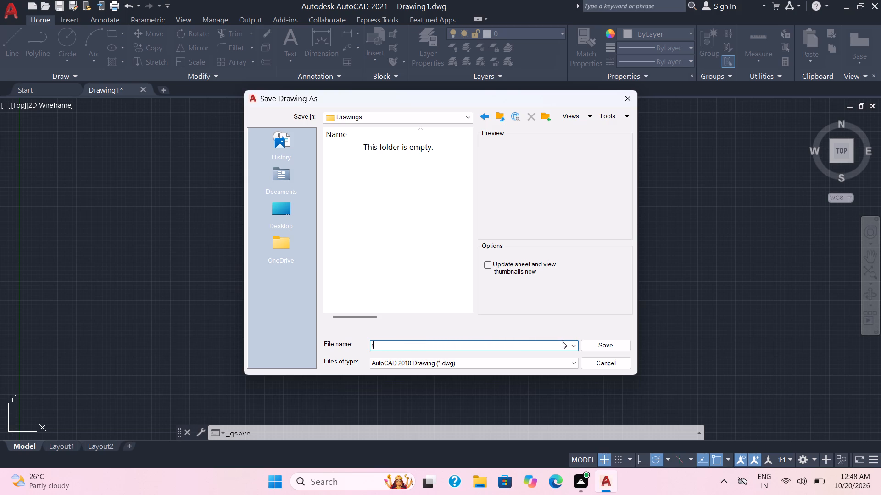
{"action": "key", "text": "e"}
{"action": "type", "text": "sidential f"}
{"action": "type", "text": "loor lay"}
{"action": "type", "text": "out"}
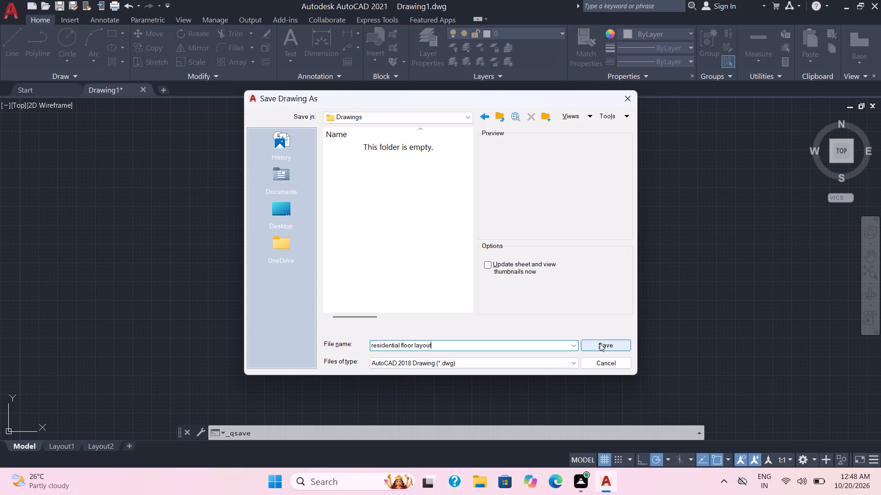
{"action": "left_click", "coordinate": [600, 343]}
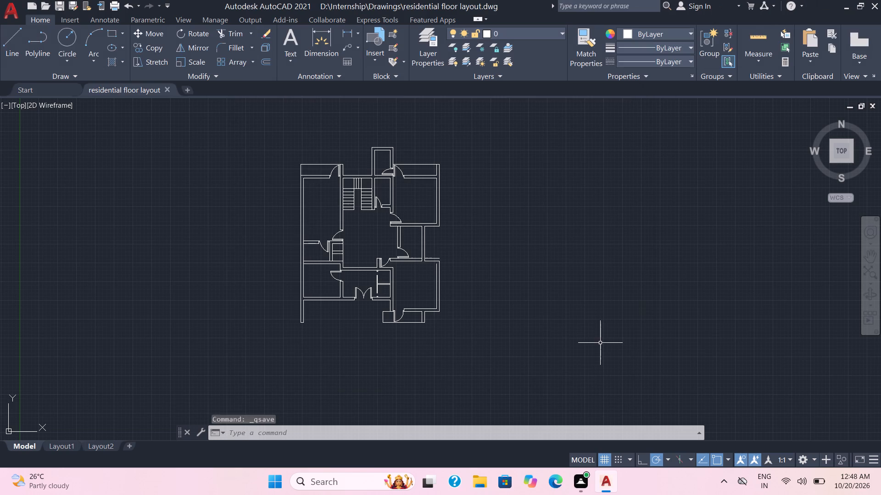
Insert the recently used toilet block in the empty space east of the floor plan.
{"action": "scroll", "coordinate": [444, 381], "scroll_direction": "up", "scroll_amount": 1}
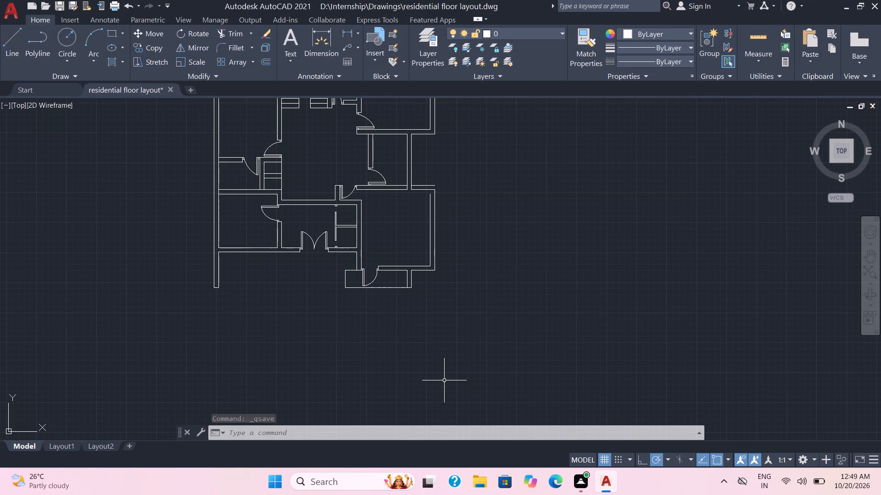
{"action": "left_click", "coordinate": [67, 17]}
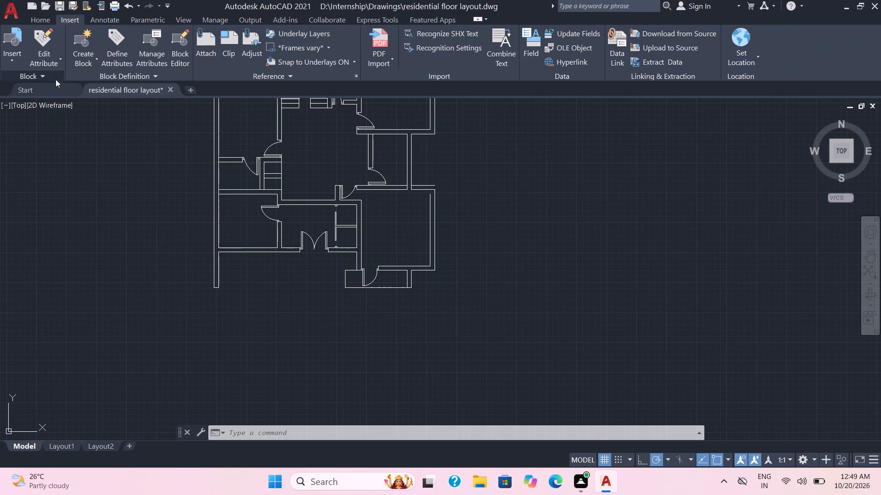
{"action": "left_click", "coordinate": [12, 58]}
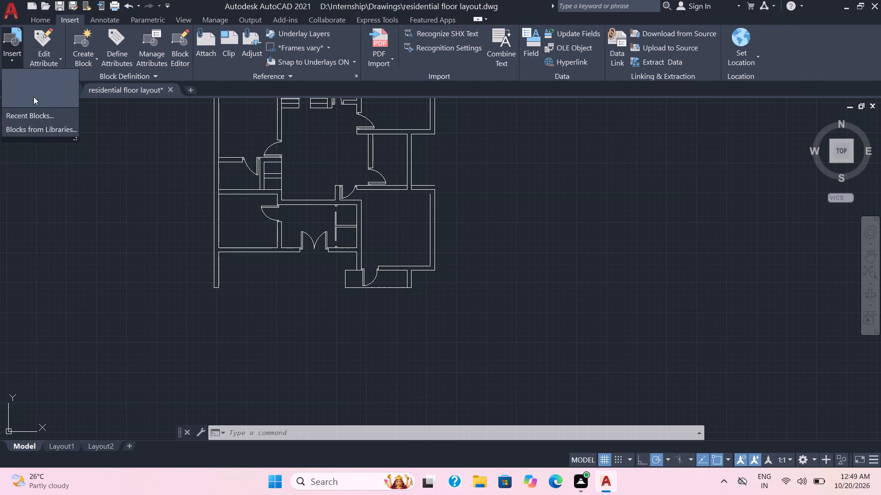
{"action": "left_click", "coordinate": [36, 111]}
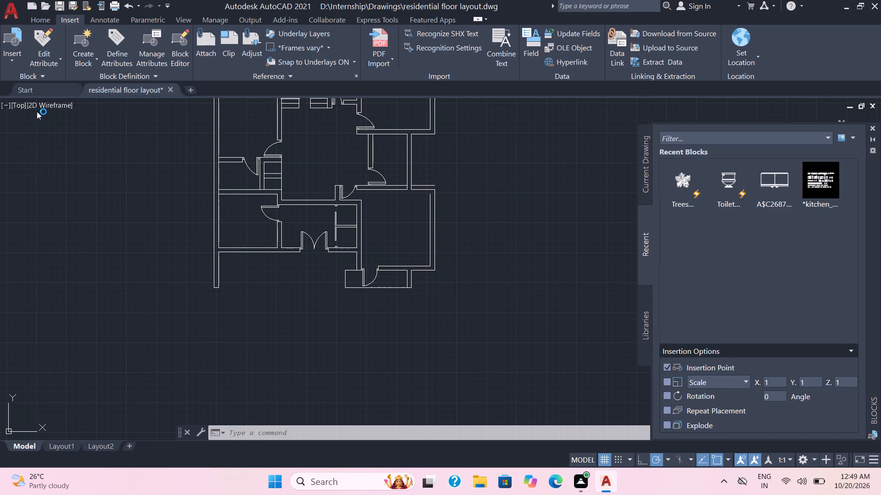
{"action": "left_click", "coordinate": [727, 186]}
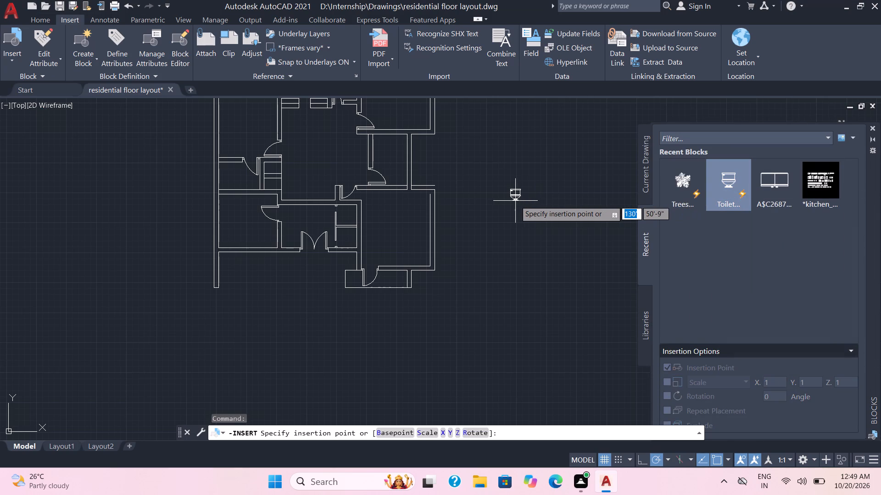
{"action": "left_click", "coordinate": [515, 201]}
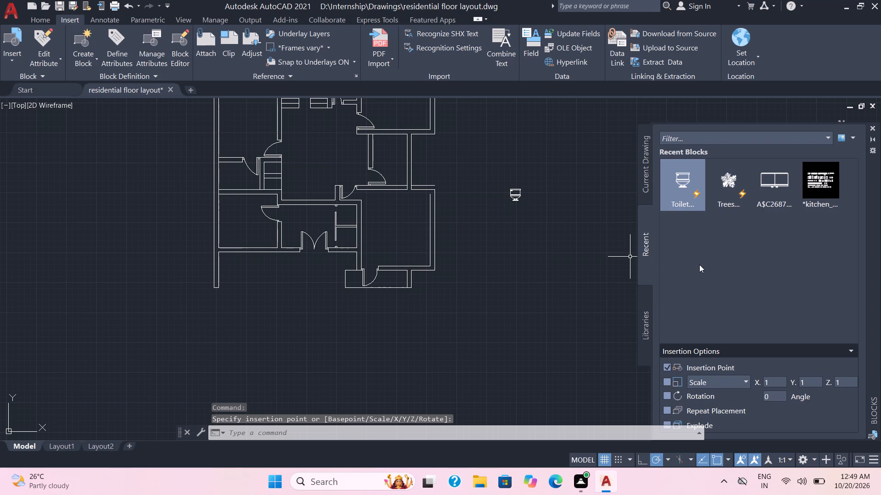
Look through the kitchen_appliances.dwg library, current drawing blocks and recent blocks for furnishing blocks to use.
{"action": "left_click", "coordinate": [648, 311]}
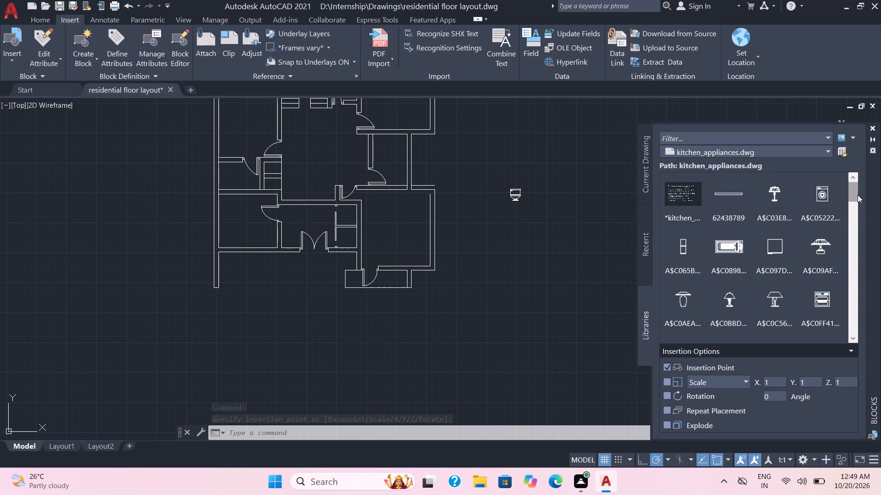
{"action": "left_click_drag", "start_coordinate": [856, 193], "coordinate": [864, 261]}
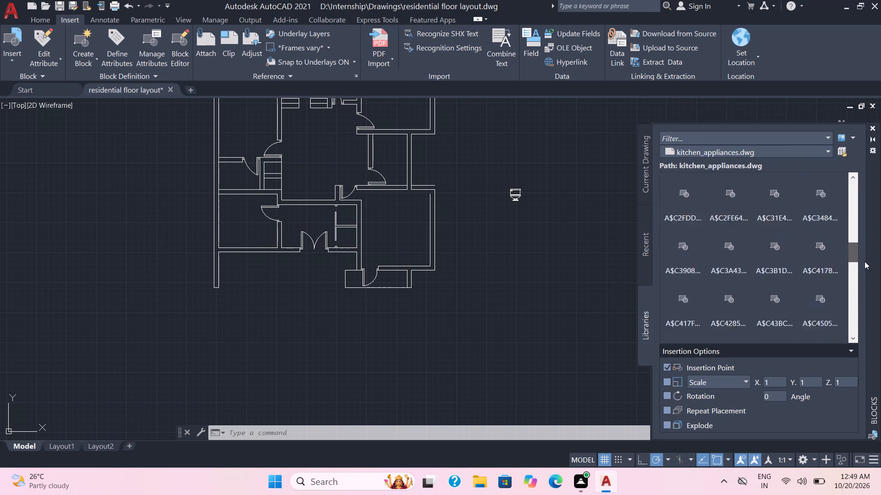
{"action": "left_click_drag", "start_coordinate": [864, 261], "coordinate": [860, 301]}
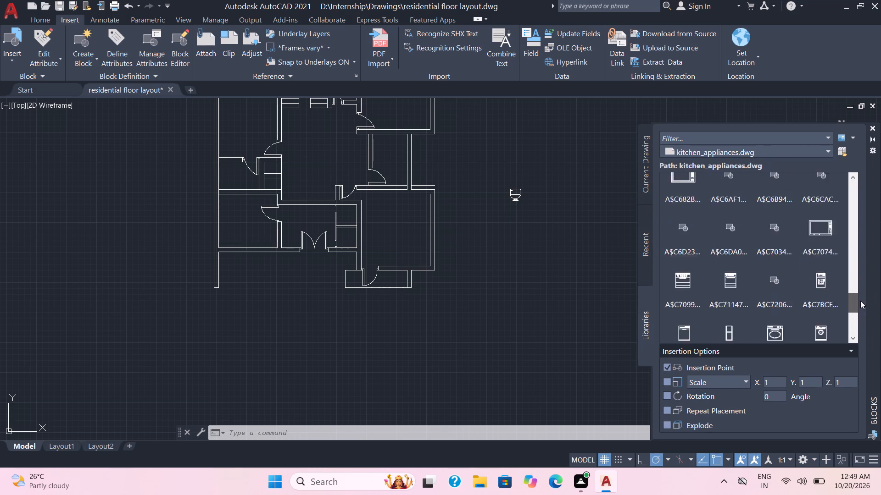
{"action": "left_click_drag", "start_coordinate": [860, 301], "coordinate": [828, 179]}
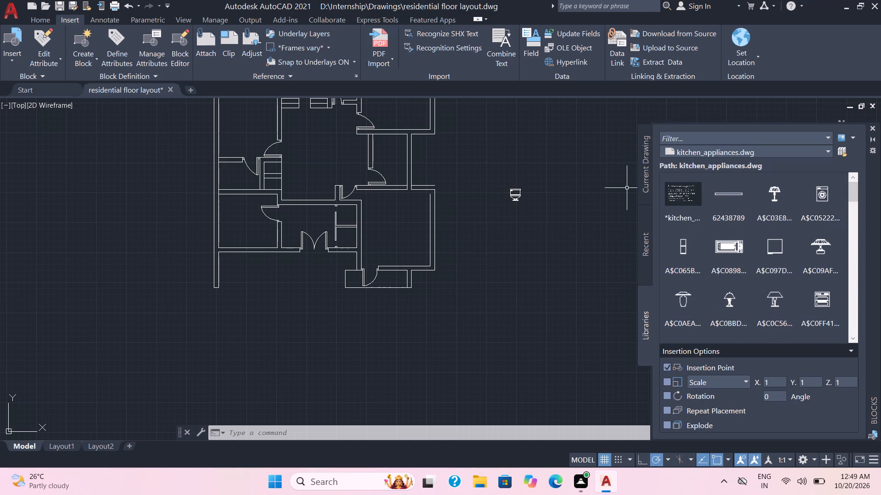
{"action": "left_click", "coordinate": [646, 178]}
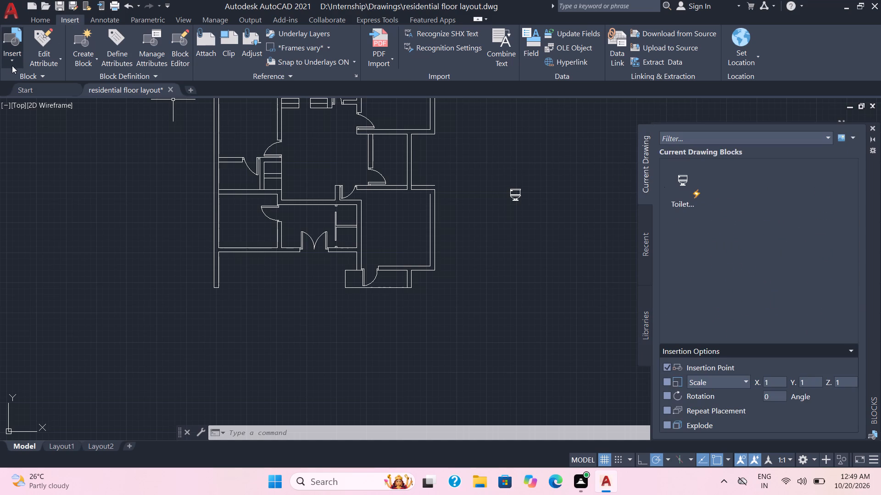
{"action": "left_click", "coordinate": [824, 135]}
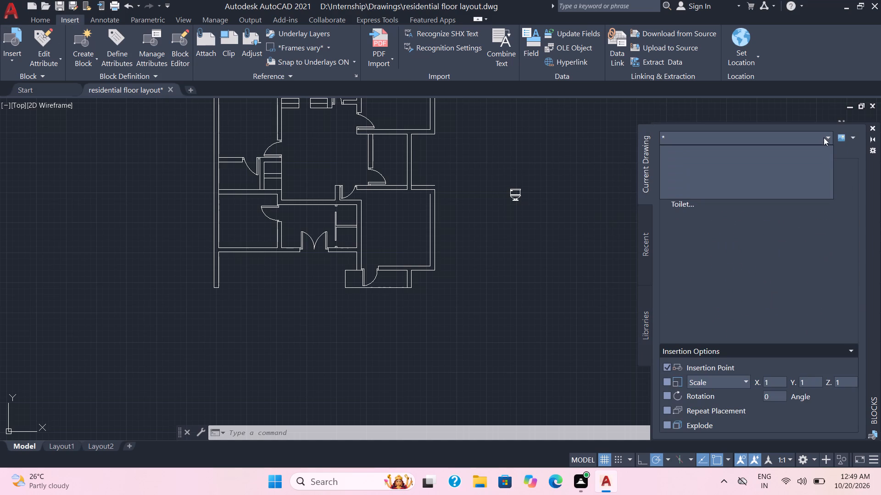
{"action": "left_click", "coordinate": [829, 139]}
{"action": "left_click", "coordinate": [829, 139]}
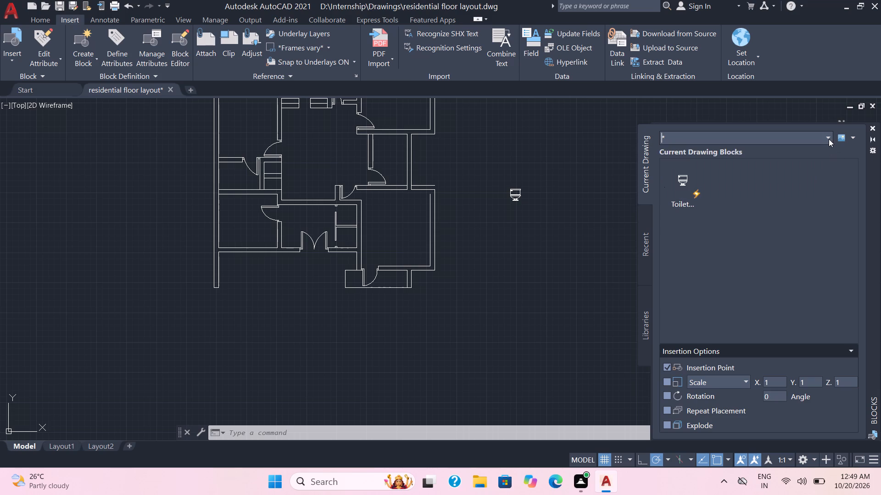
{"action": "left_click", "coordinate": [829, 139]}
{"action": "left_click", "coordinate": [765, 141]}
{"action": "key", "text": "BackSpace"}
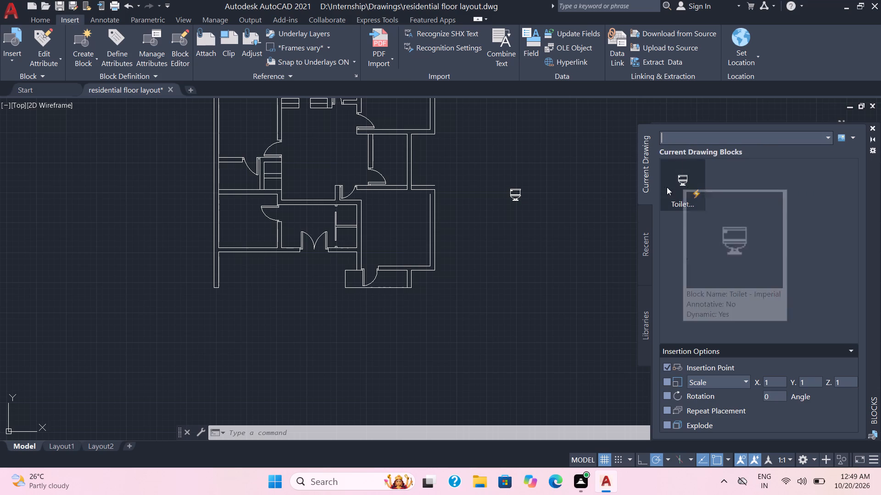
{"action": "left_click", "coordinate": [647, 190]}
{"action": "left_click", "coordinate": [647, 231]}
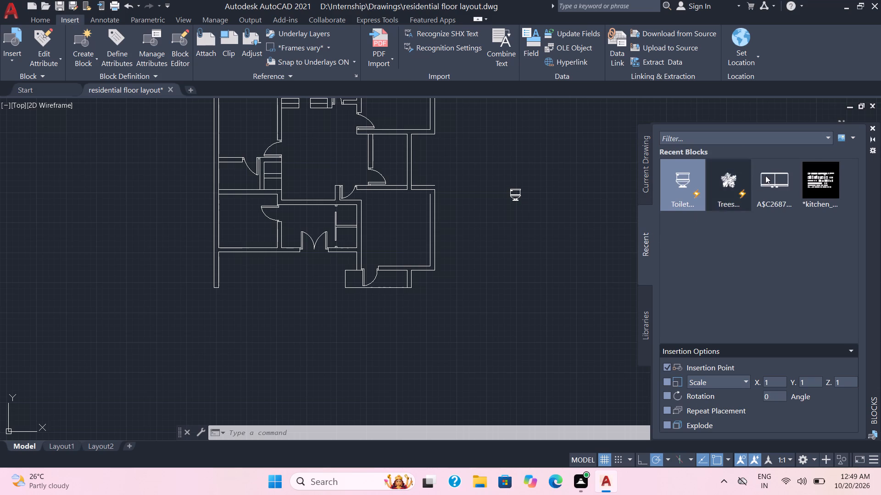
{"action": "left_click", "coordinate": [828, 137]}
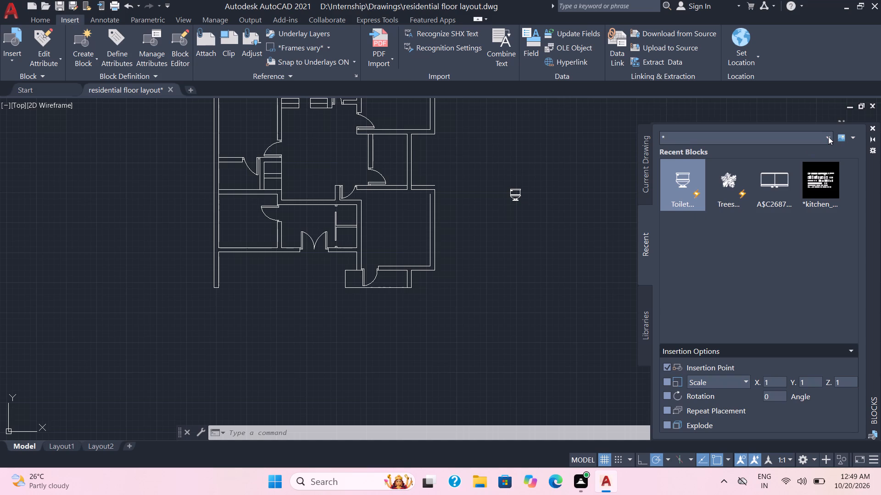
{"action": "left_click", "coordinate": [828, 137]}
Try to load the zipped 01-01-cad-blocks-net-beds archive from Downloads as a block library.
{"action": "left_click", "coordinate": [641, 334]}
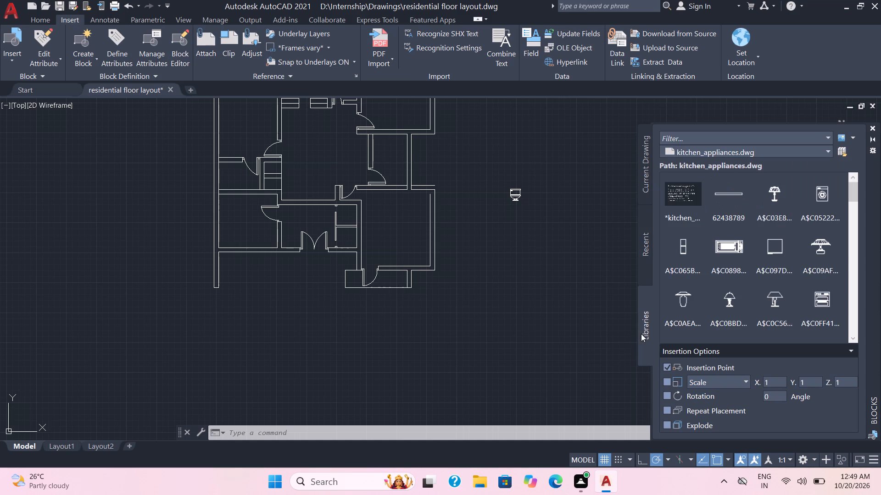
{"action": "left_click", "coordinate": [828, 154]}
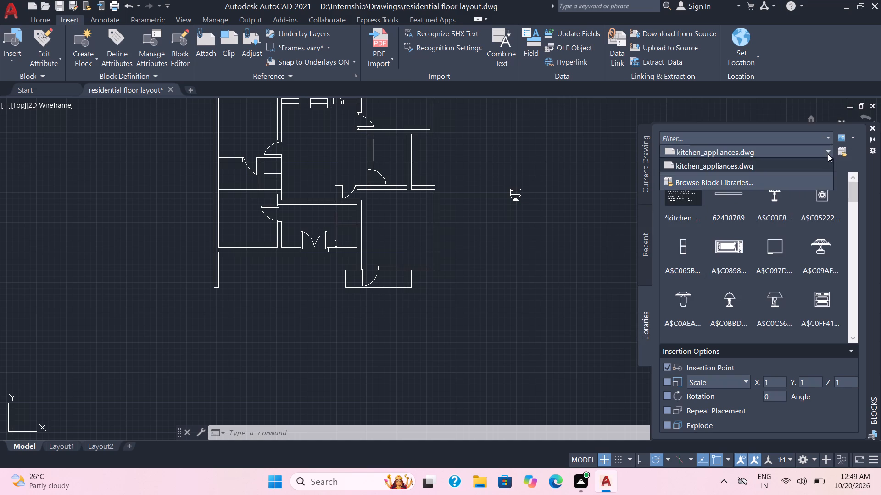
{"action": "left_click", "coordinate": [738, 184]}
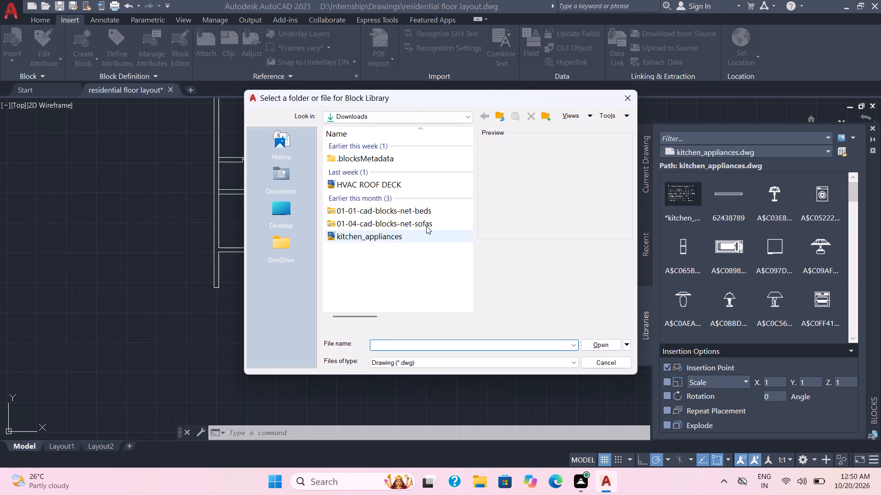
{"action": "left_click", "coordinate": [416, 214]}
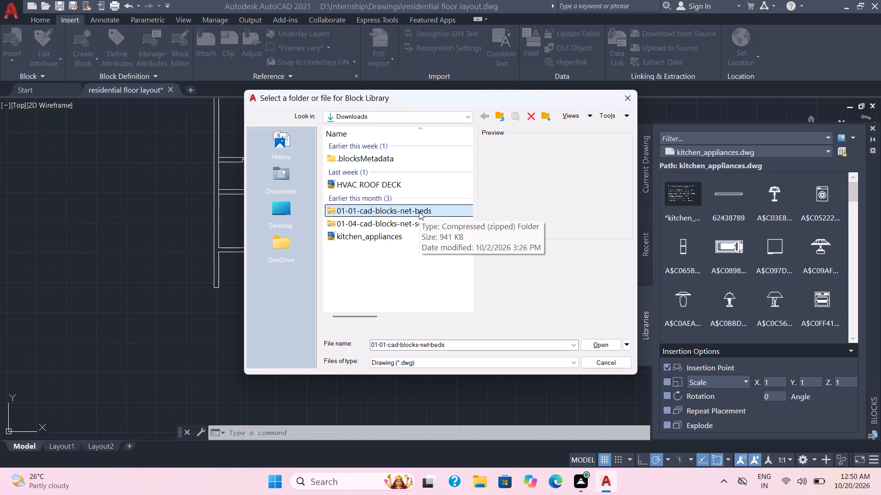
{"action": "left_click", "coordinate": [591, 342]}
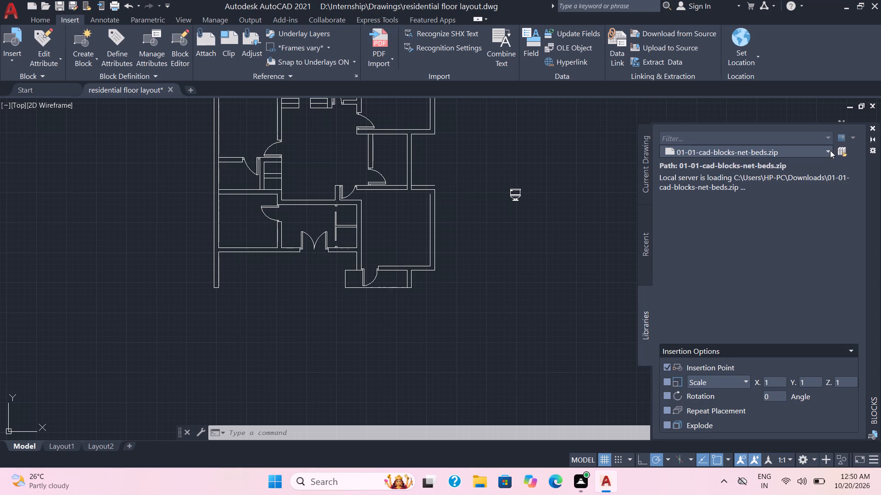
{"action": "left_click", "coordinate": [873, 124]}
Switch the block library back to kitchen_appliances.dwg and look through its blocks.
{"action": "left_click", "coordinate": [16, 60]}
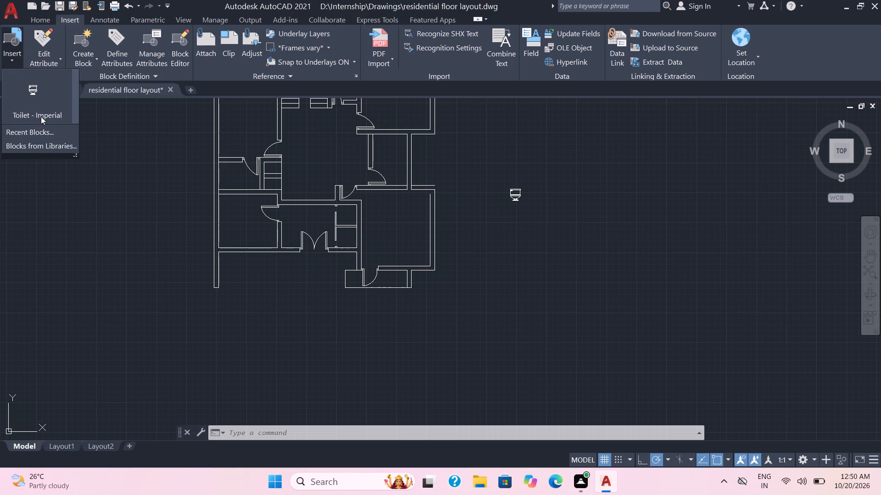
{"action": "left_click", "coordinate": [37, 151]}
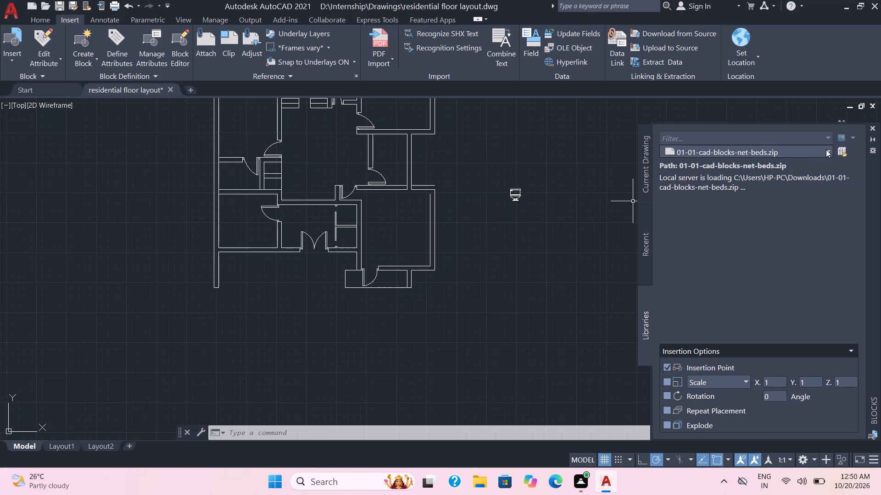
{"action": "left_click", "coordinate": [775, 148]}
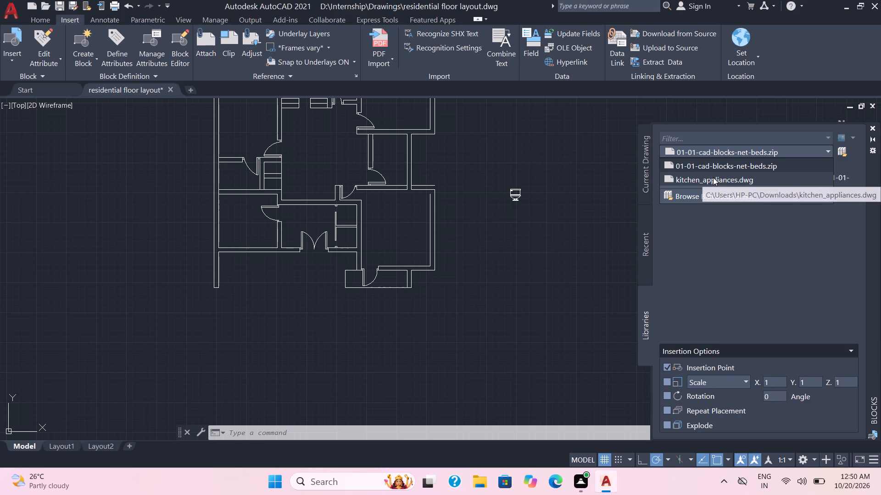
{"action": "left_click", "coordinate": [713, 177]}
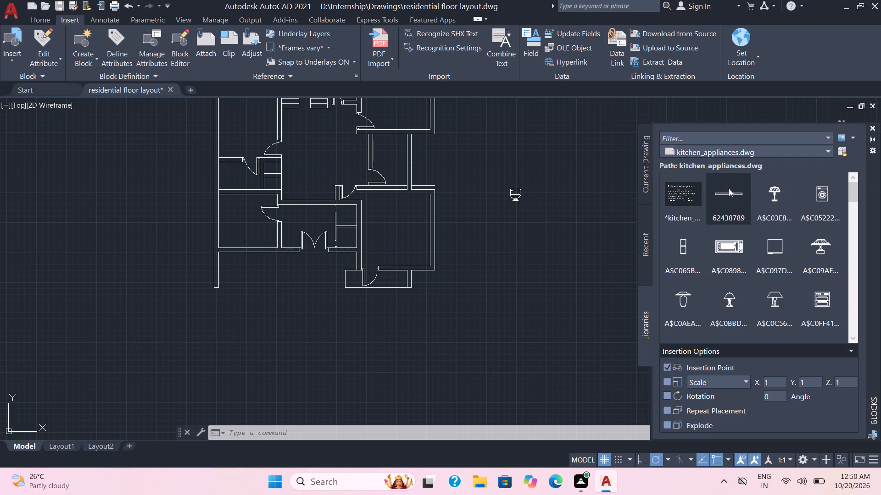
{"action": "scroll", "coordinate": [729, 188], "scroll_direction": "down", "scroll_amount": 8}
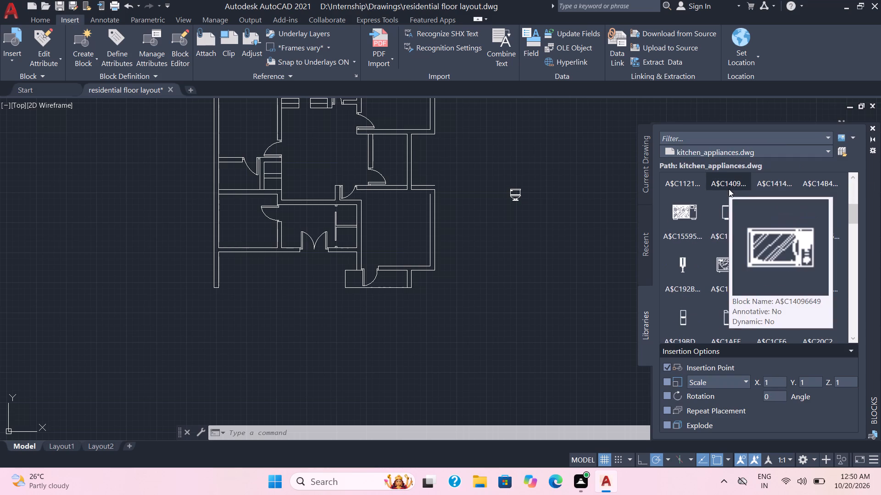
{"action": "scroll", "coordinate": [729, 189], "scroll_direction": "down", "scroll_amount": 4}
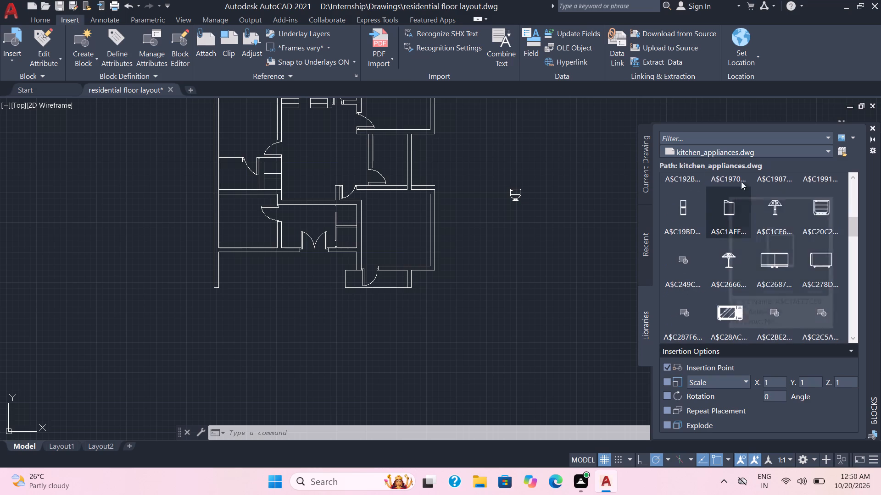
{"action": "left_click", "coordinate": [872, 126]}
Browse for block libraries in Downloads and open the drawing inside the zipped 01-01-cad-blocks-net-beds archive as read-only in AutoCAD Electrical.
{"action": "left_click", "coordinate": [11, 59]}
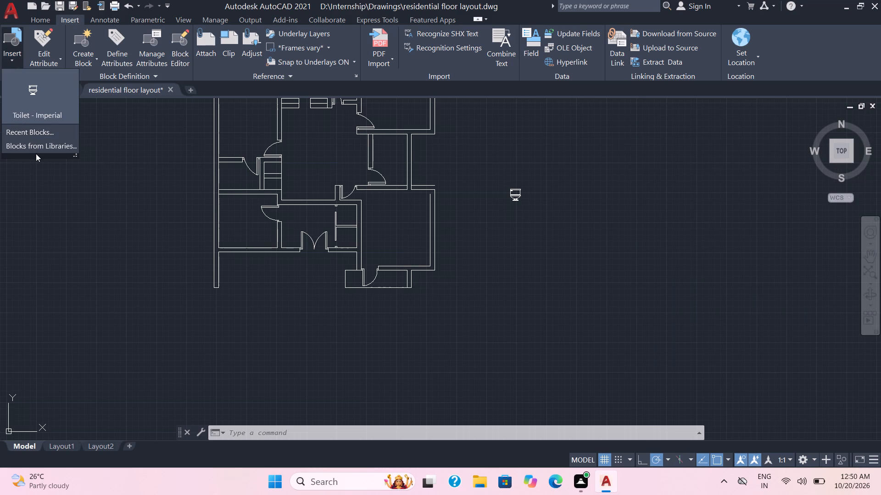
{"action": "left_click", "coordinate": [42, 148]}
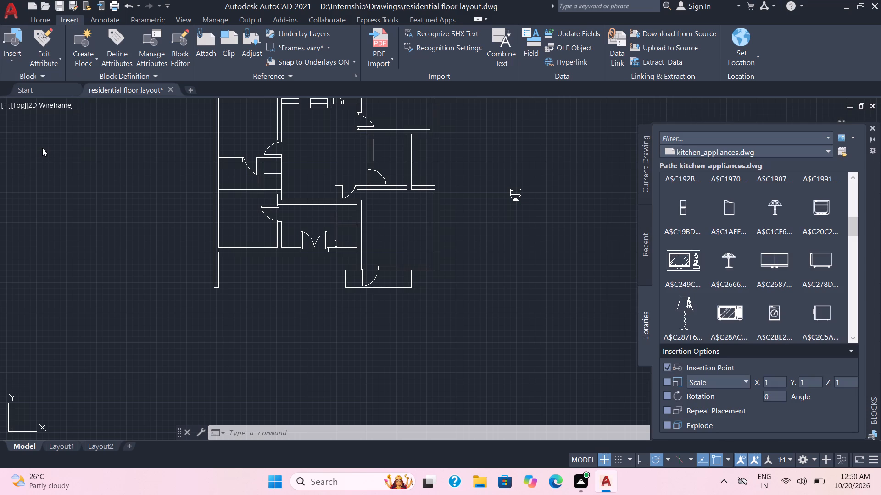
{"action": "left_click", "coordinate": [754, 150]}
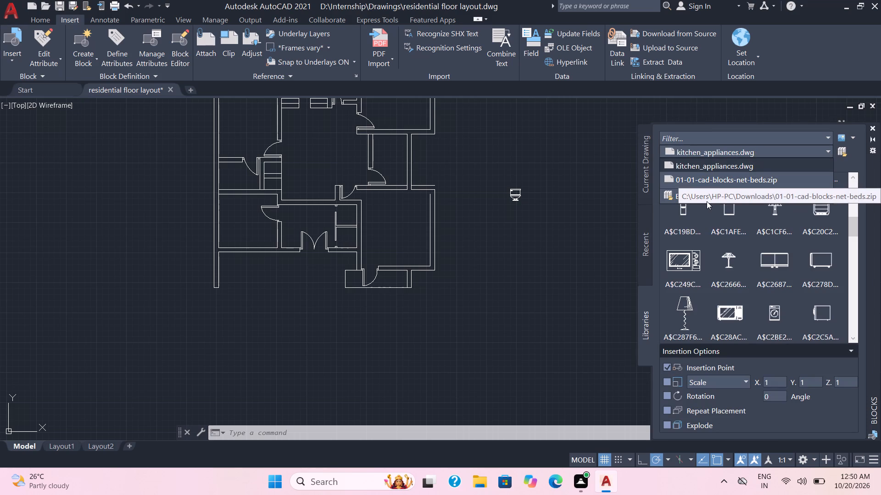
{"action": "left_click", "coordinate": [681, 198]}
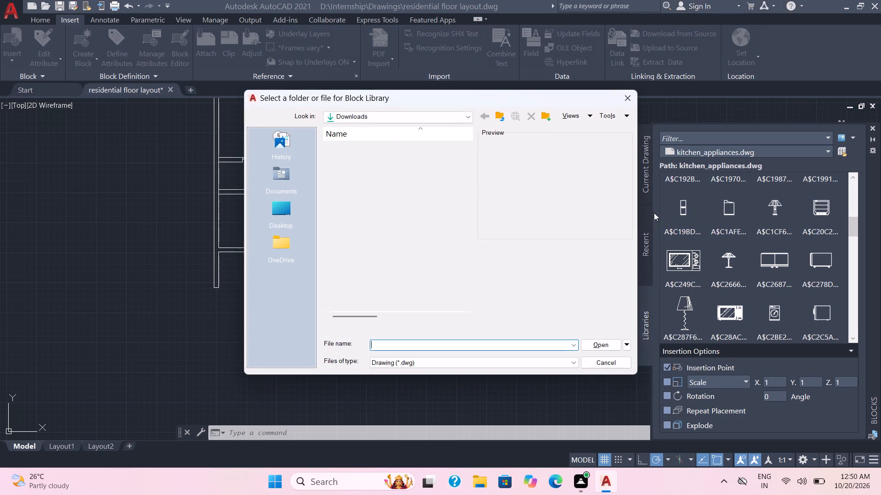
{"action": "double_click", "coordinate": [390, 211]}
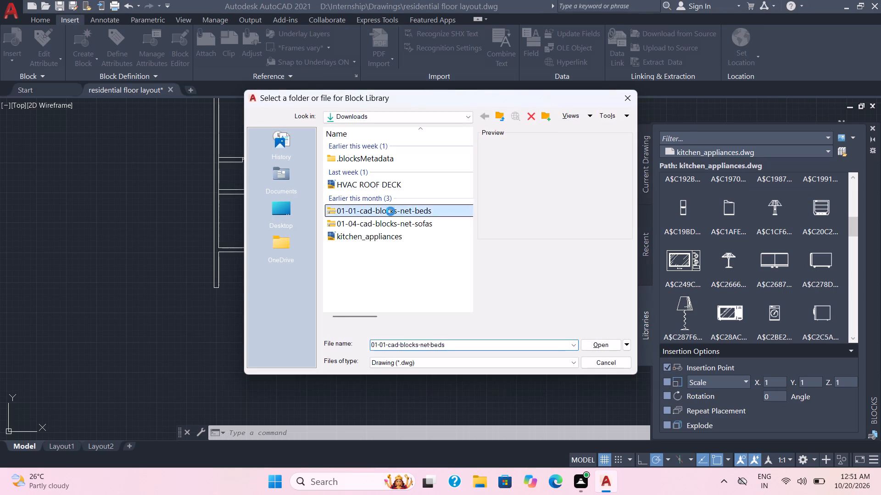
{"action": "double_click", "coordinate": [382, 146]}
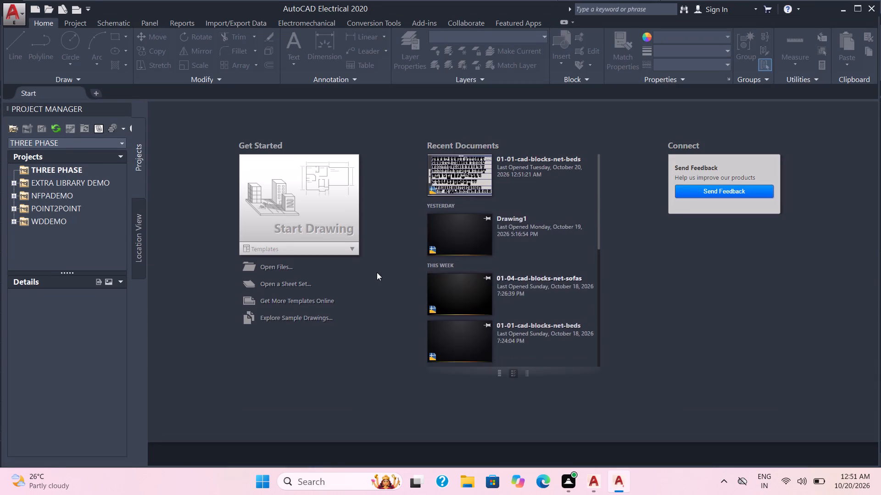
{"action": "left_click", "coordinate": [486, 269]}
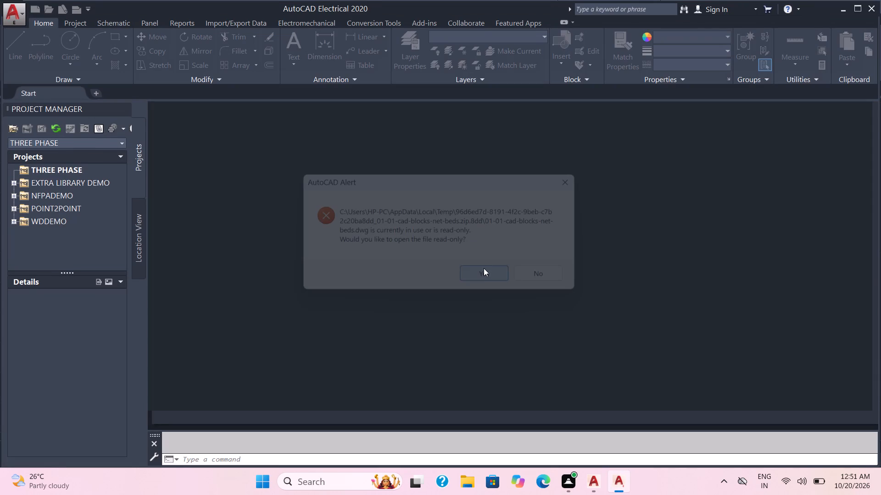
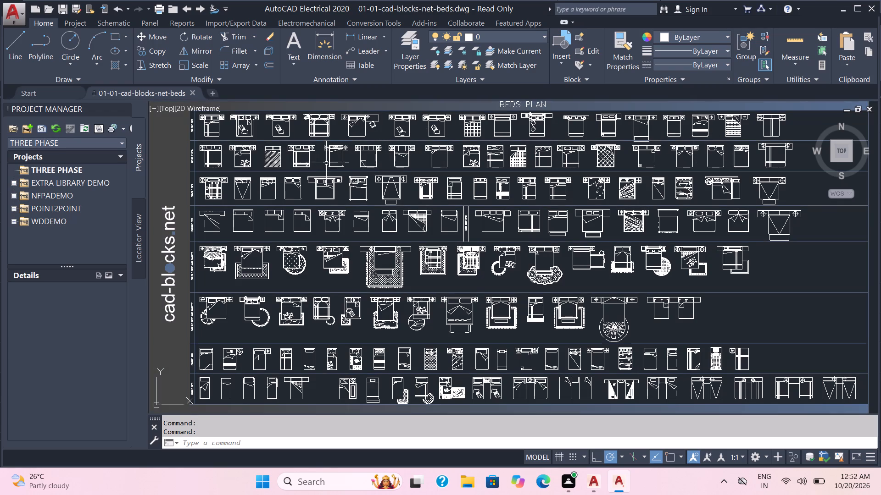
Copy the second-row double bed block with two round-lamp nightstands from the beds drawing and paste it beside the plan in residential floor layout.
{"action": "left_click", "coordinate": [413, 166]}
{"action": "left_click", "coordinate": [402, 151]}
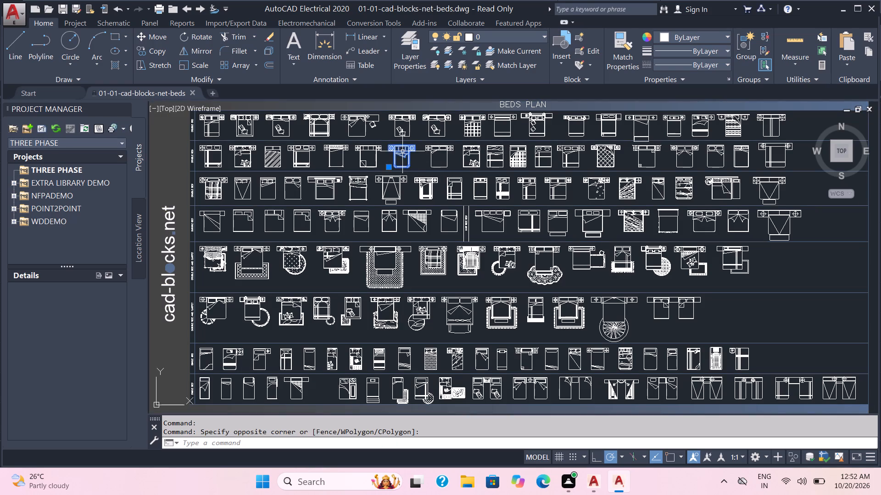
{"action": "key", "text": "ctrl+c"}
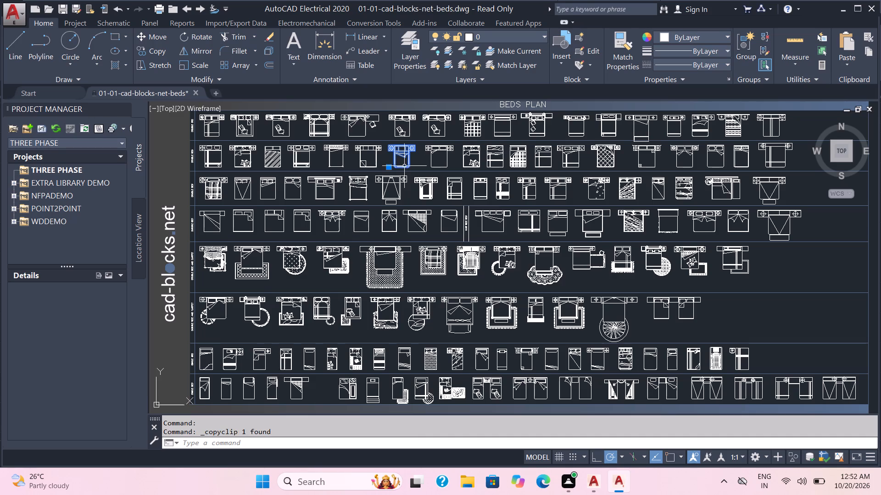
{"action": "left_click", "coordinate": [588, 483]}
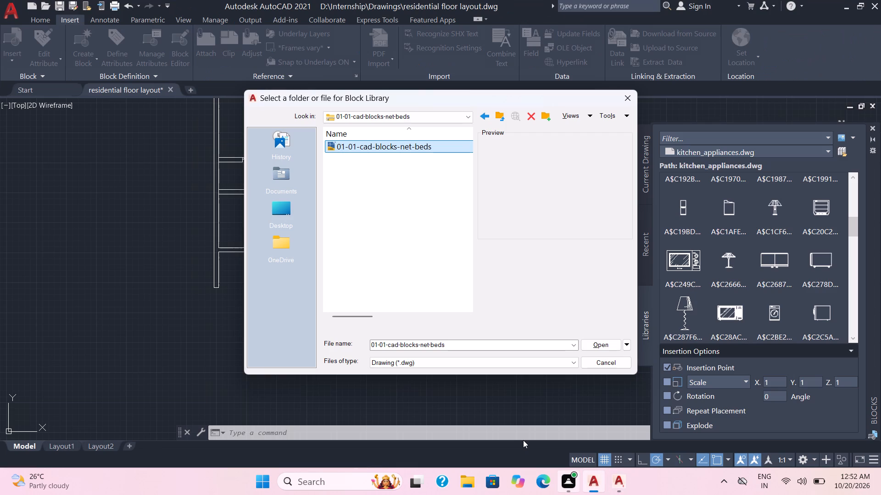
{"action": "left_click", "coordinate": [631, 96]}
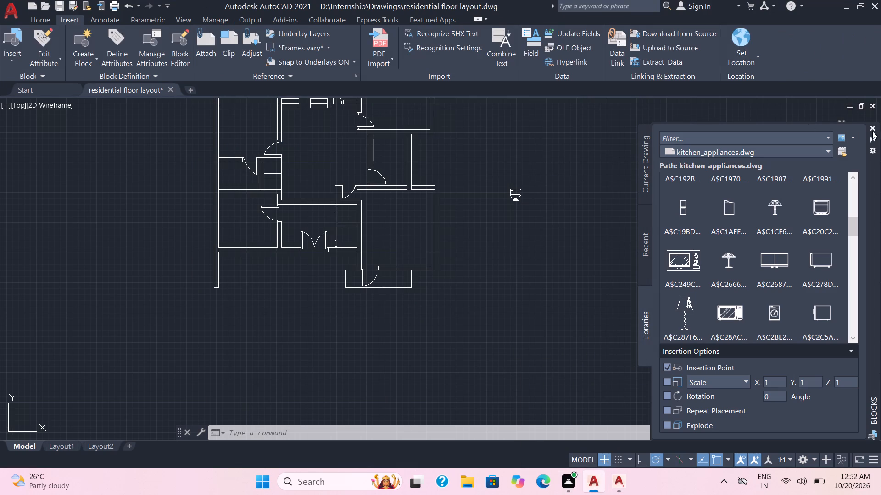
{"action": "left_click", "coordinate": [873, 127]}
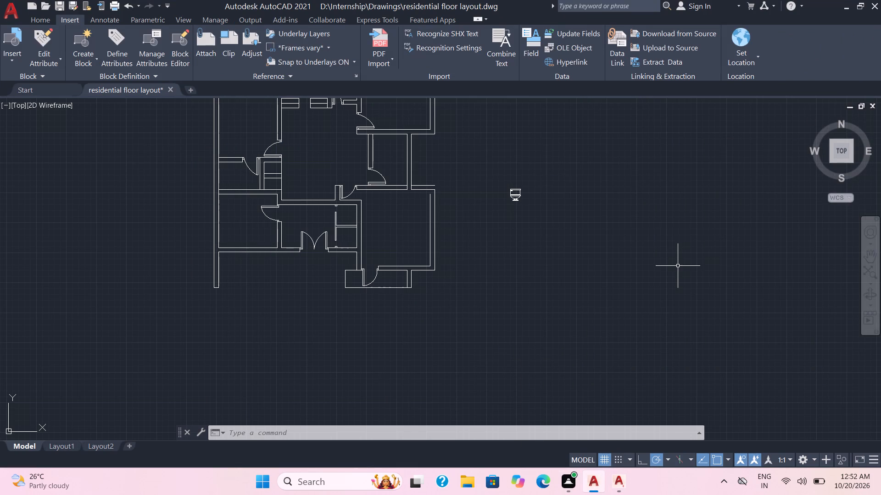
{"action": "key", "text": "ctrl+v"}
{"action": "left_click", "coordinate": [645, 244]}
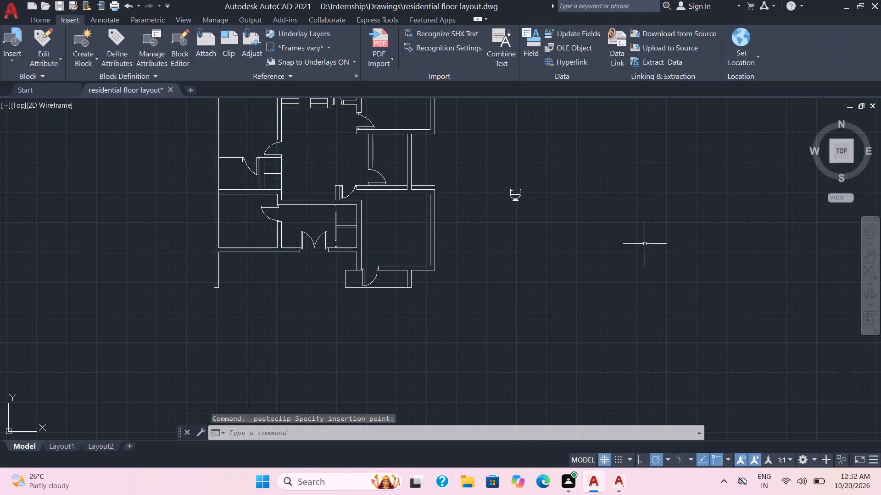
Scale the pasted bed block down freehand from its lower-left corner to suit the floor plan's size.
{"action": "scroll", "coordinate": [645, 244], "scroll_direction": "down", "scroll_amount": 5}
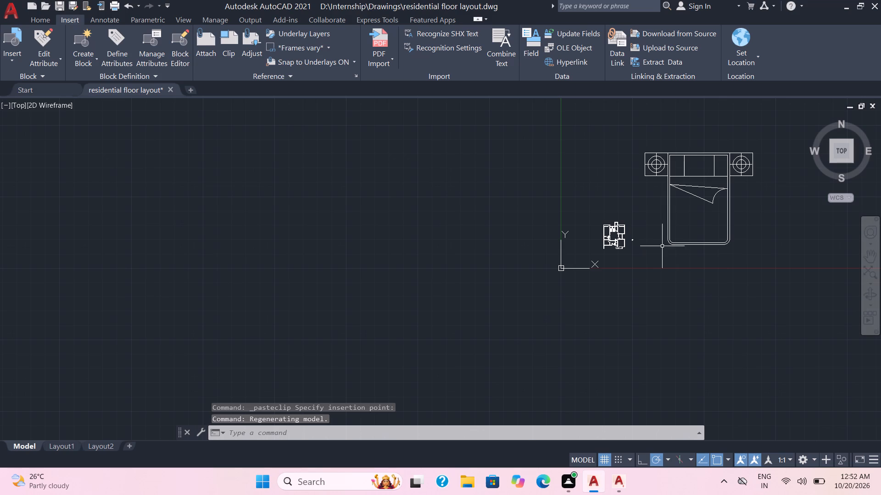
{"action": "left_click", "coordinate": [763, 254]}
{"action": "left_click", "coordinate": [647, 151]}
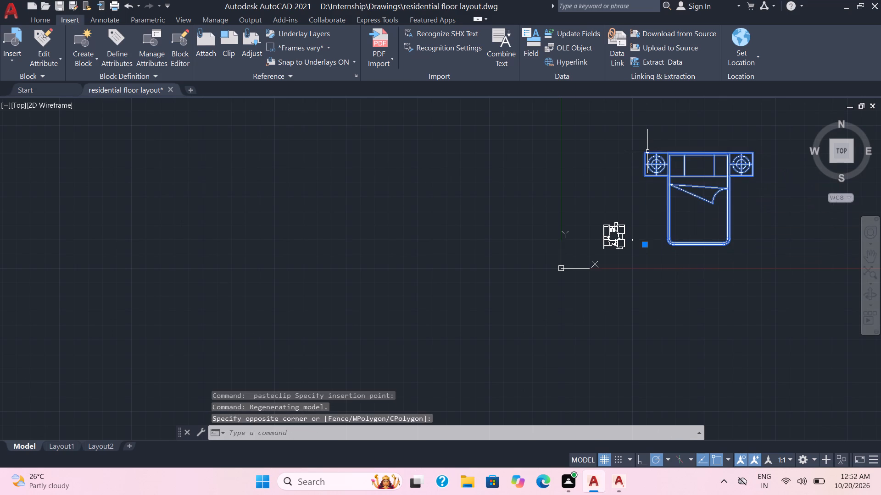
{"action": "type", "text": "sc"}
{"action": "key", "text": "Return"}
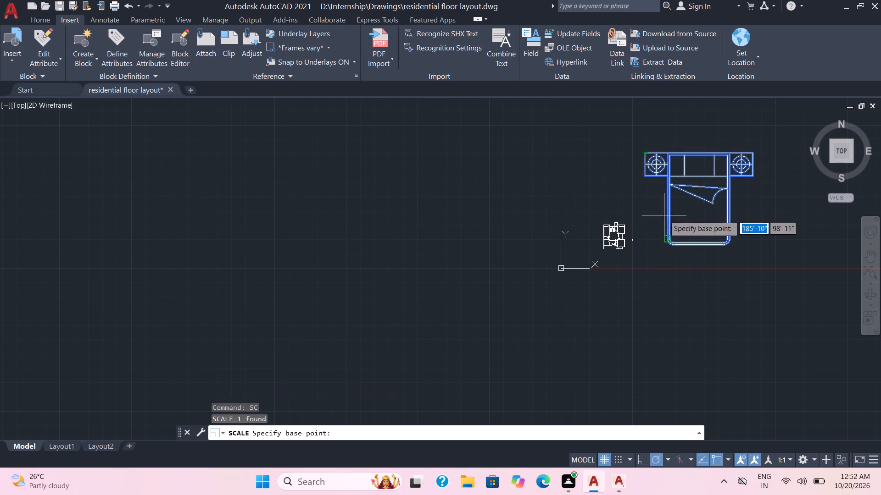
{"action": "left_click", "coordinate": [669, 242]}
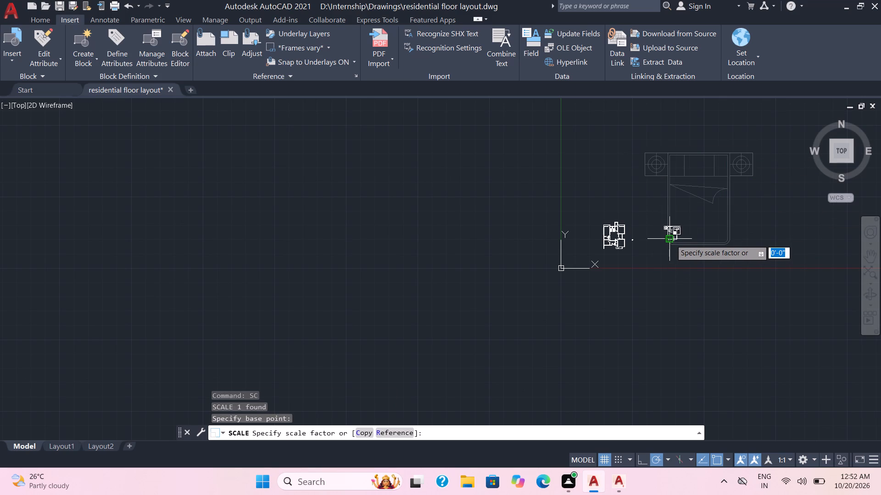
{"action": "left_click", "coordinate": [669, 241]}
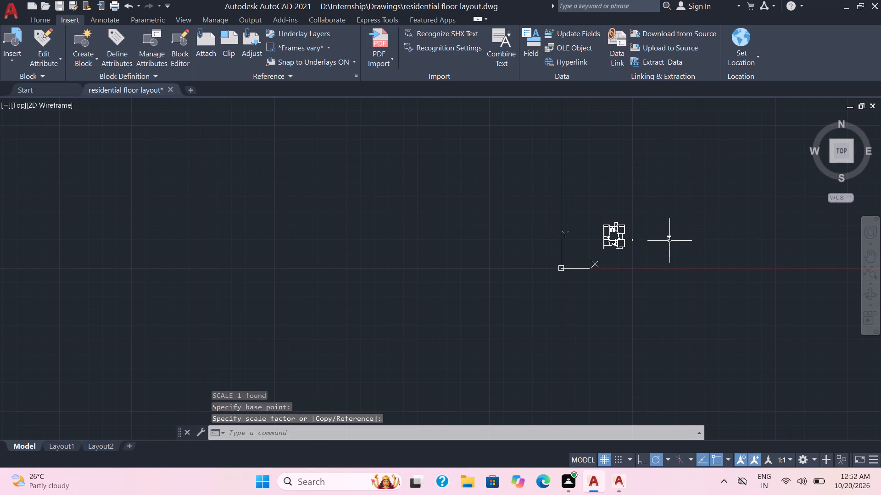
Move the reduced bed block next to the small toilet block beside the floor plan.
{"action": "scroll", "coordinate": [680, 250], "scroll_direction": "up", "scroll_amount": 3}
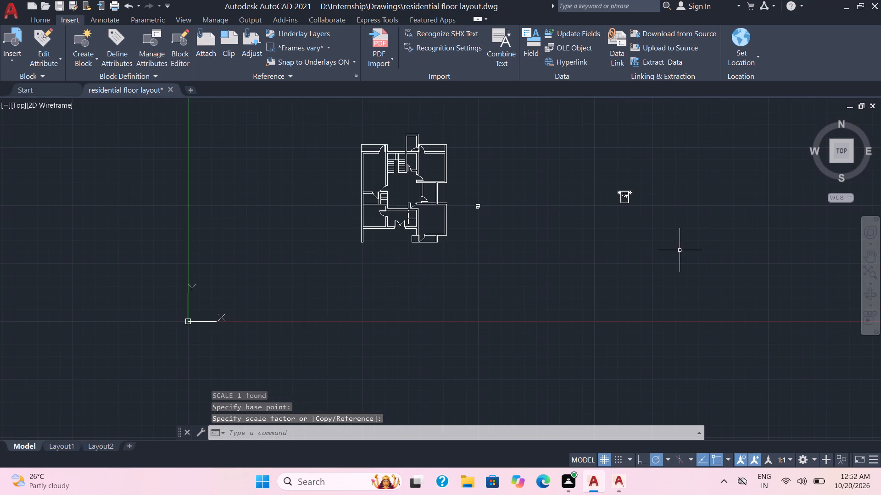
{"action": "left_click", "coordinate": [645, 213]}
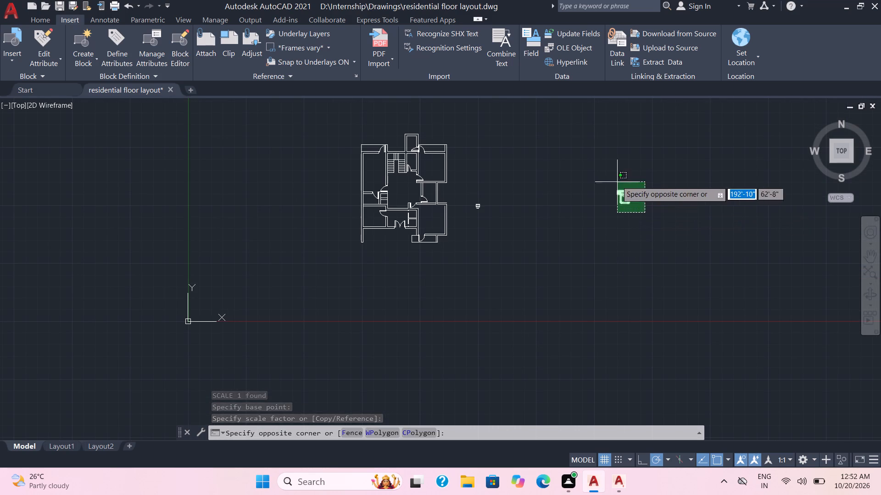
{"action": "left_click", "coordinate": [617, 181]}
{"action": "key", "text": "m"}
{"action": "key", "text": "Return"}
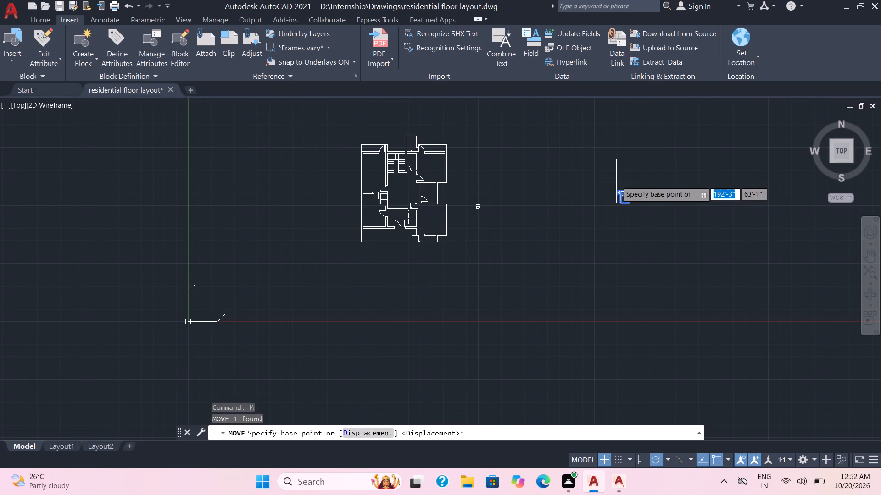
{"action": "left_click", "coordinate": [617, 192]}
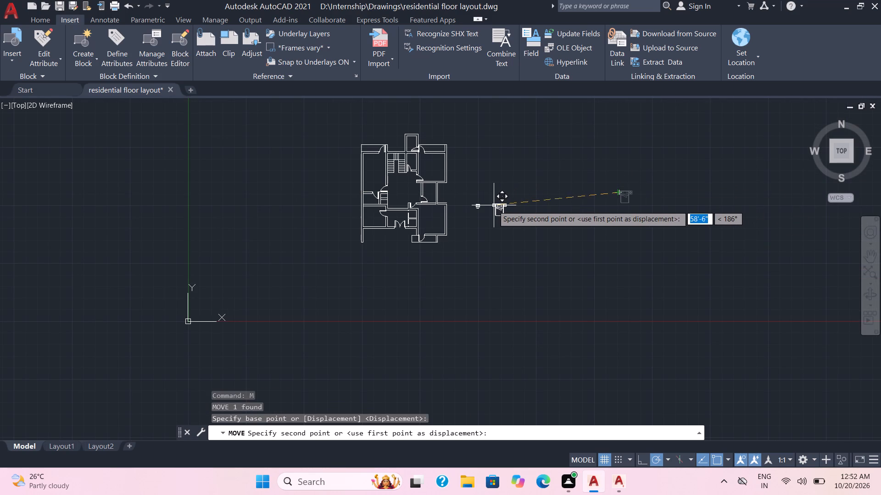
{"action": "left_click", "coordinate": [487, 205]}
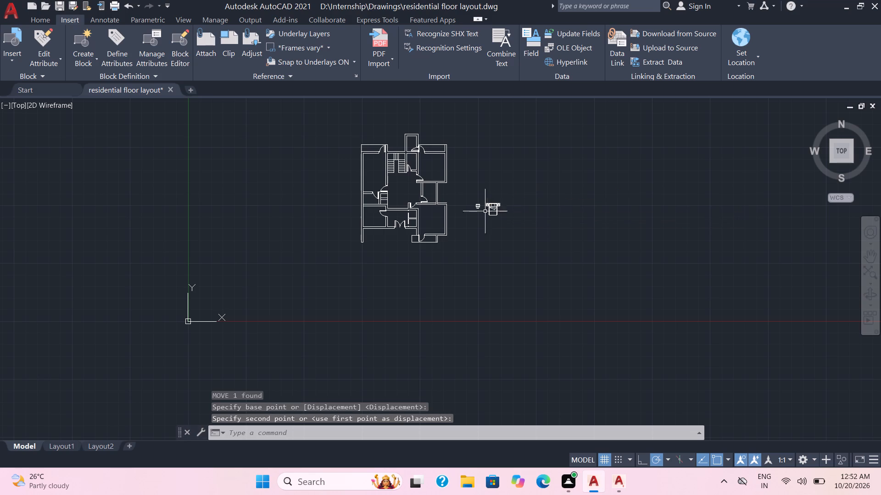
Browse the block library files in Downloads and open the 01-04-cad-blocks-net-sofas drawing as read-only.
{"action": "left_click", "coordinate": [7, 58]}
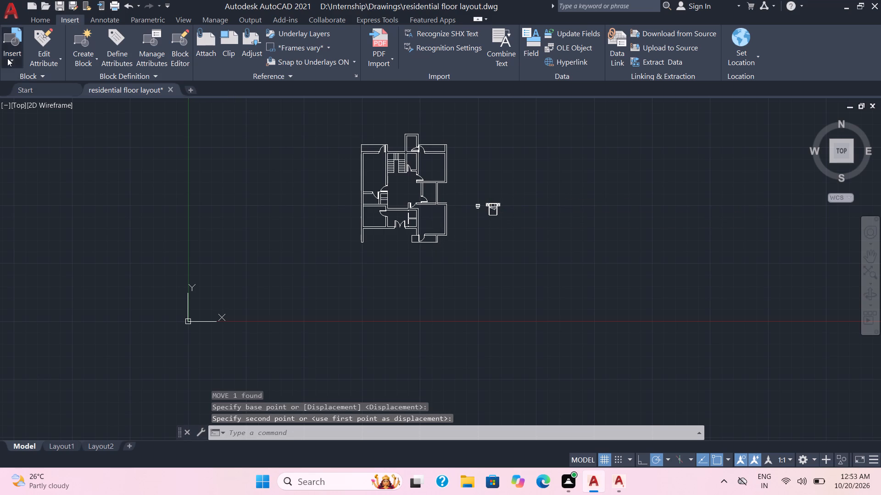
{"action": "left_click", "coordinate": [36, 144]}
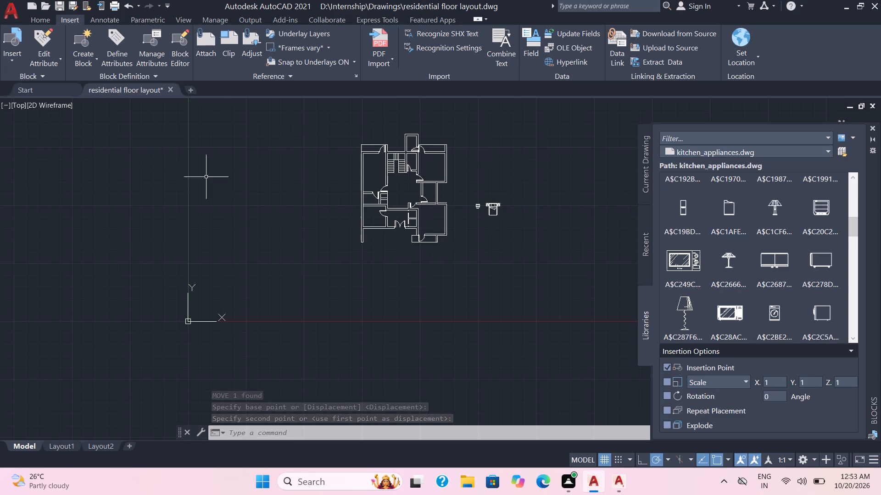
{"action": "left_click", "coordinate": [827, 149]}
{"action": "left_click", "coordinate": [696, 193]}
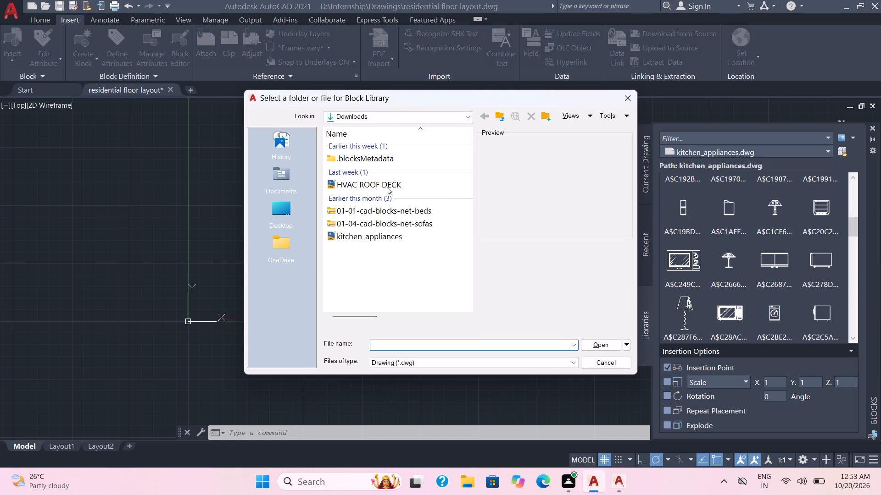
{"action": "double_click", "coordinate": [377, 225]}
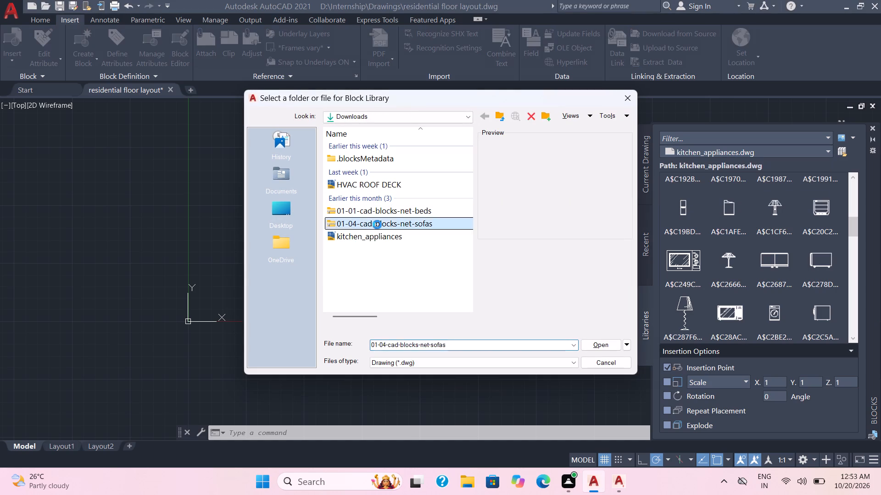
{"action": "double_click", "coordinate": [376, 151]}
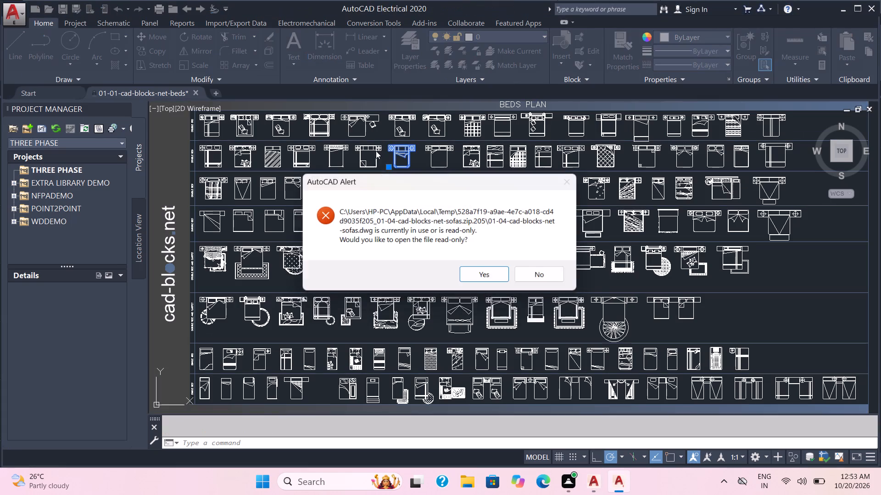
{"action": "left_click", "coordinate": [492, 275]}
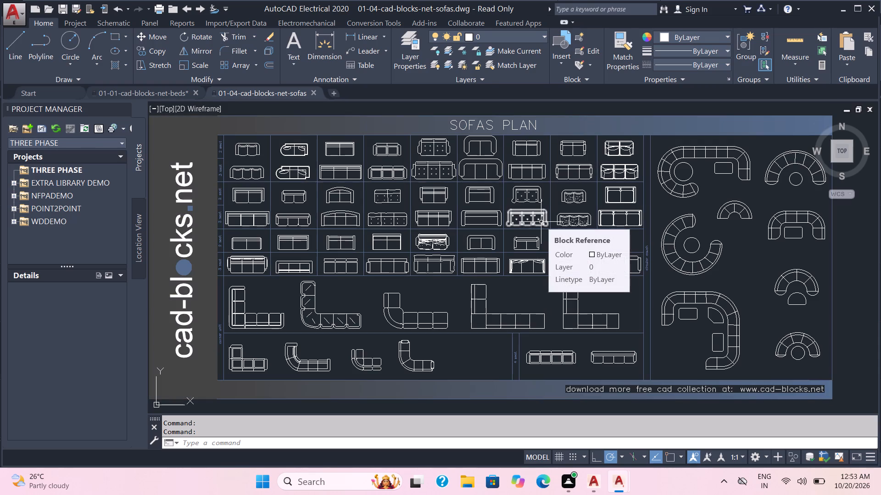
Copy the tufted three-seat sofa with rounded arms from the sofas drawing and paste it beside the plan in residential floor layout.
{"action": "left_click", "coordinate": [541, 222]}
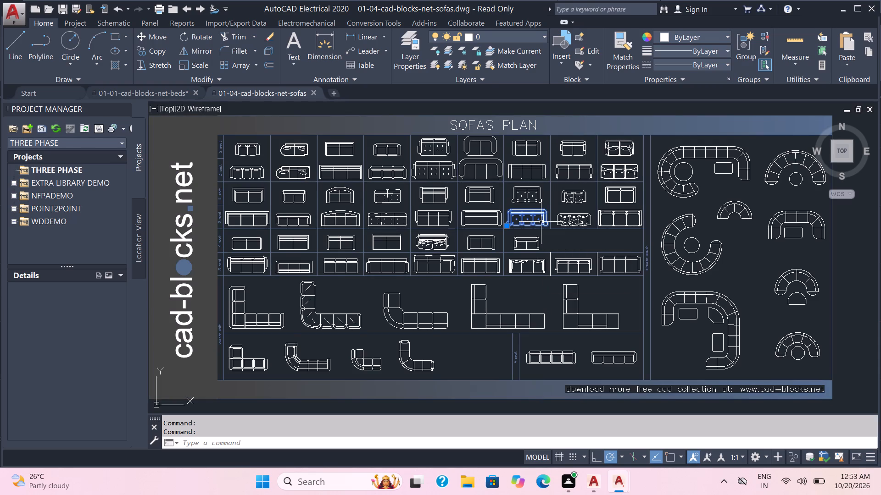
{"action": "key", "text": "ctrl+c"}
{"action": "left_click", "coordinate": [593, 480]}
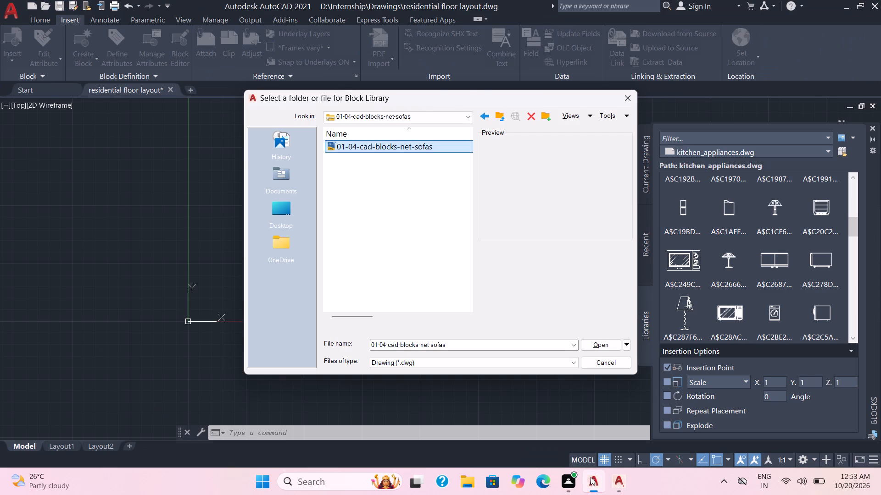
{"action": "left_click", "coordinate": [624, 100]}
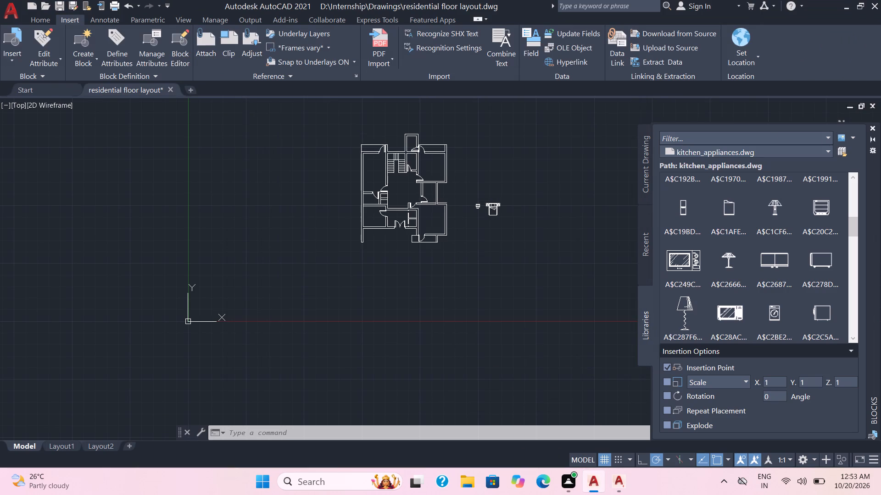
{"action": "left_click", "coordinate": [874, 129]}
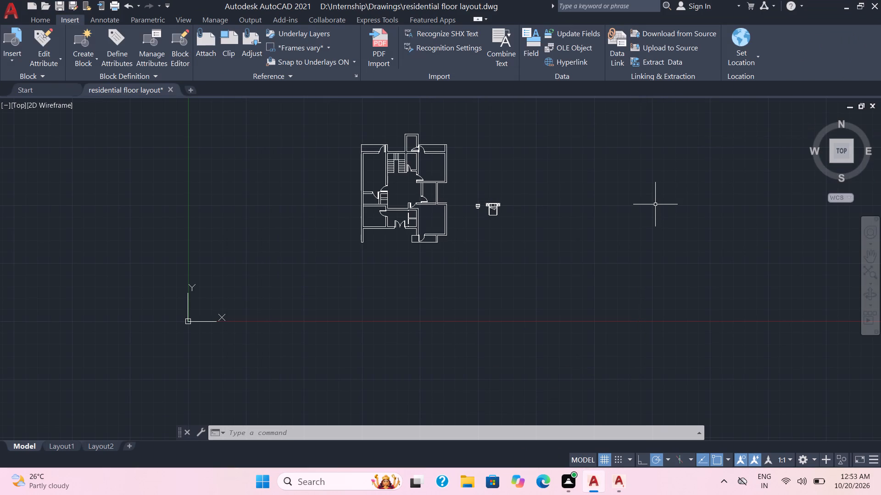
{"action": "key", "text": "ctrl+v"}
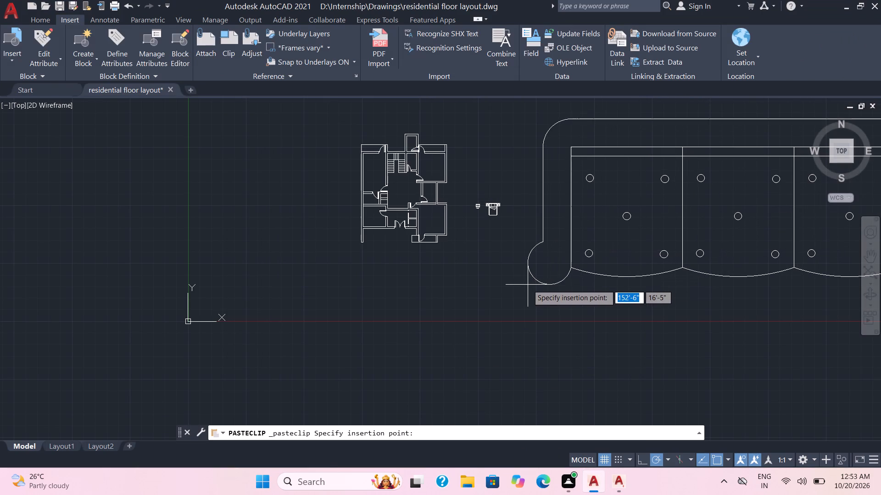
{"action": "left_click", "coordinate": [528, 284]}
Scale the pasted three-seat sofa down freehand from its lower-left seat corner to suit the floor plan's size.
{"action": "scroll", "coordinate": [531, 284], "scroll_direction": "down", "scroll_amount": 2}
{"action": "left_click", "coordinate": [649, 295]}
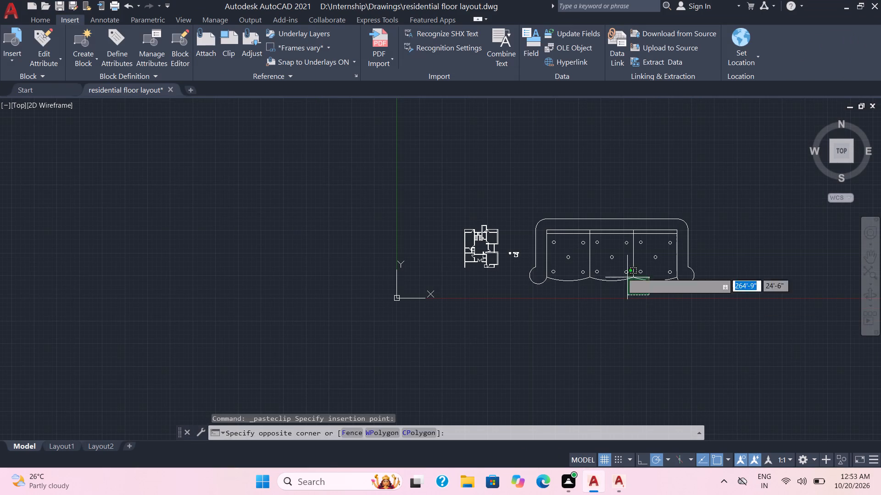
{"action": "left_click", "coordinate": [583, 222]}
{"action": "type", "text": "sc"}
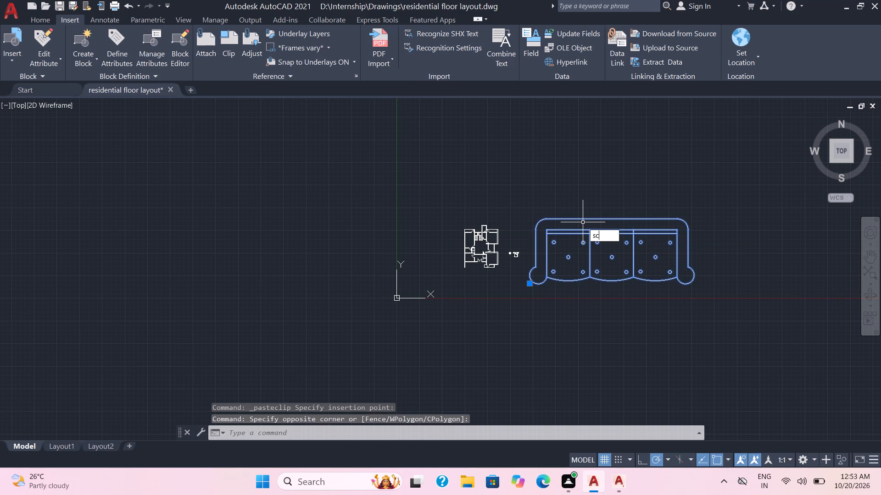
{"action": "key", "text": "Return"}
{"action": "left_click", "coordinate": [547, 277]}
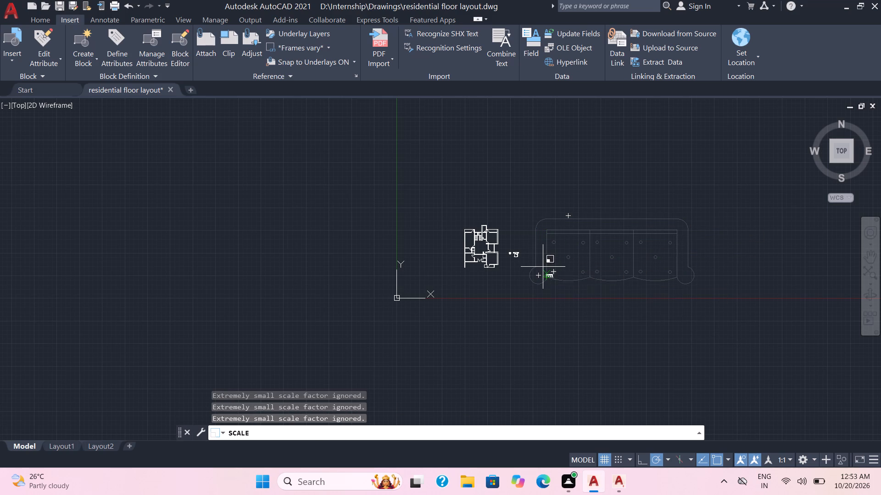
{"action": "left_click", "coordinate": [543, 267]}
Move the reduced sofa block into line beside the bed block, outside the floor plan.
{"action": "left_click", "coordinate": [563, 287]}
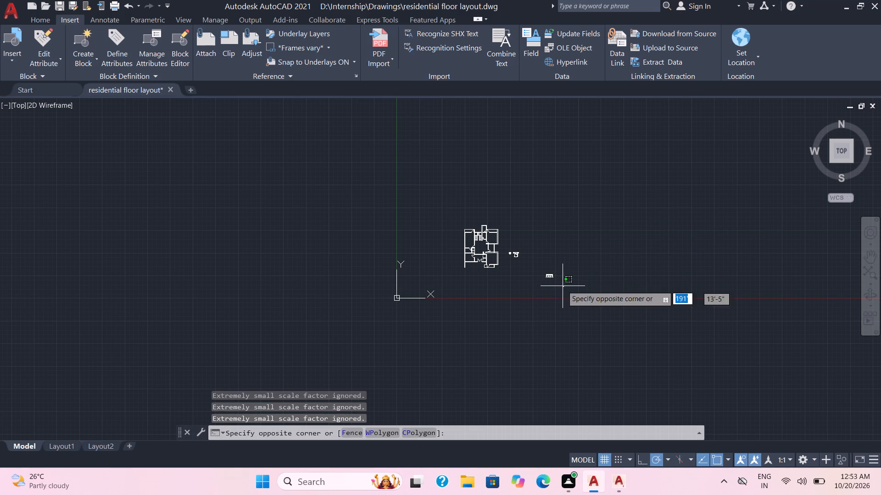
{"action": "left_click", "coordinate": [544, 265]}
{"action": "key", "text": "m"}
{"action": "key", "text": "Return"}
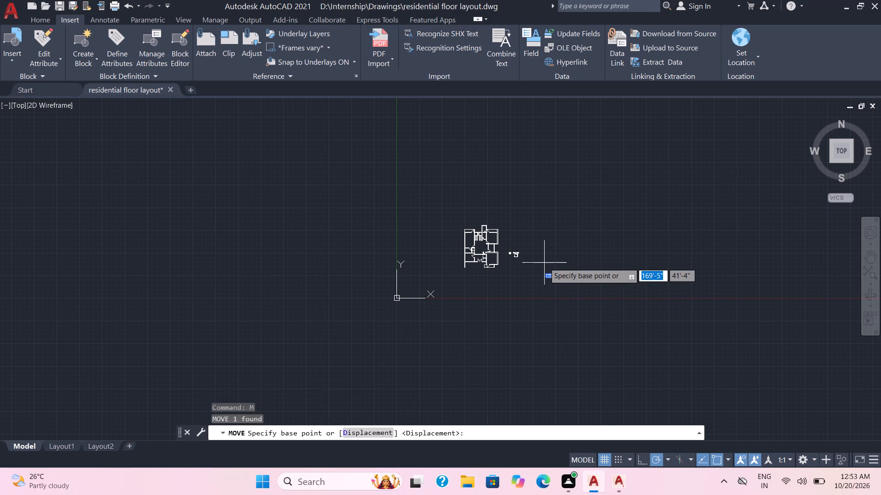
{"action": "scroll", "coordinate": [544, 263], "scroll_direction": "up", "scroll_amount": 2}
{"action": "left_click", "coordinate": [551, 300]}
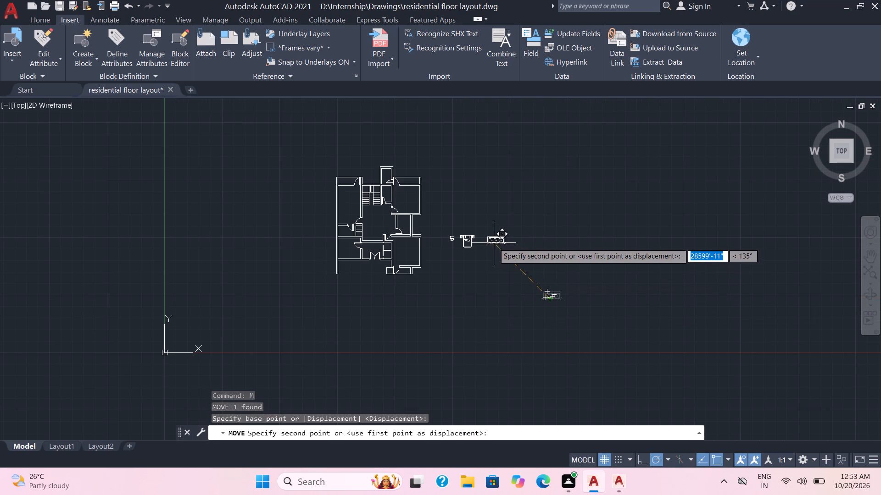
{"action": "left_click", "coordinate": [487, 242]}
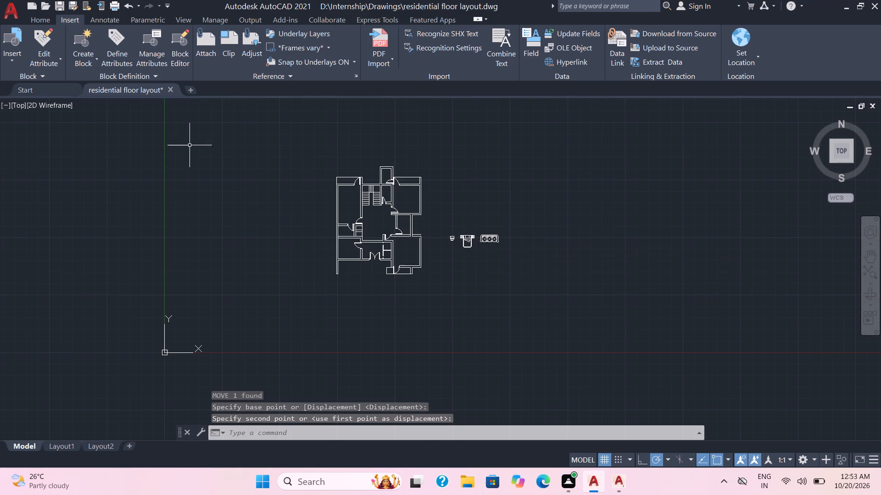
Insert the microwave block A$C4FC113AA from the kitchen_appliances.dwg library just above the toilet block, outside the floor plan.
{"action": "left_click", "coordinate": [9, 54]}
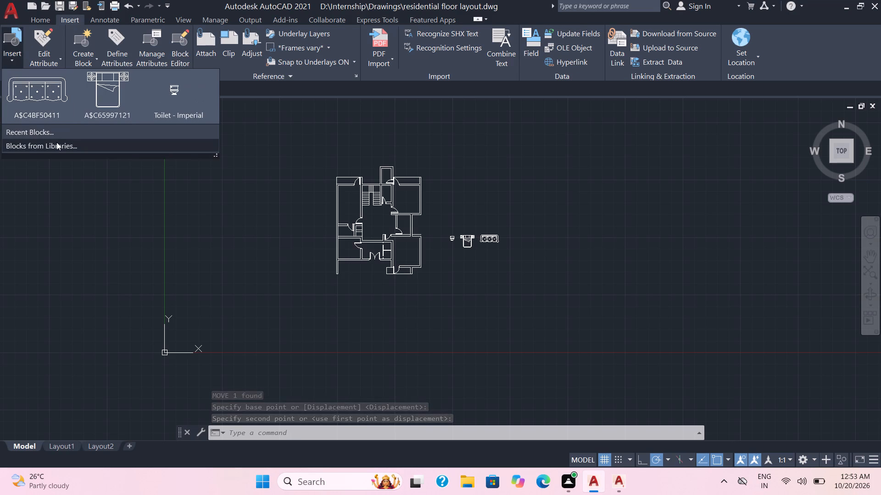
{"action": "left_click", "coordinate": [56, 142]}
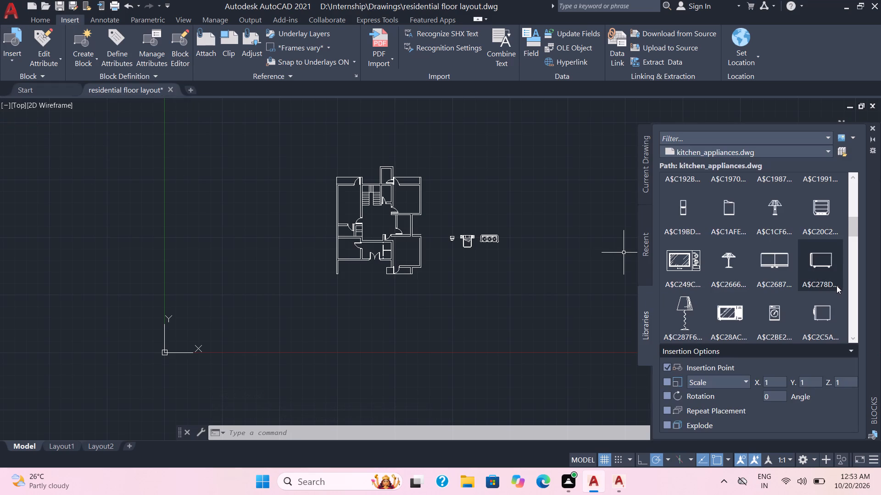
{"action": "scroll", "coordinate": [836, 286], "scroll_direction": "down", "scroll_amount": 4}
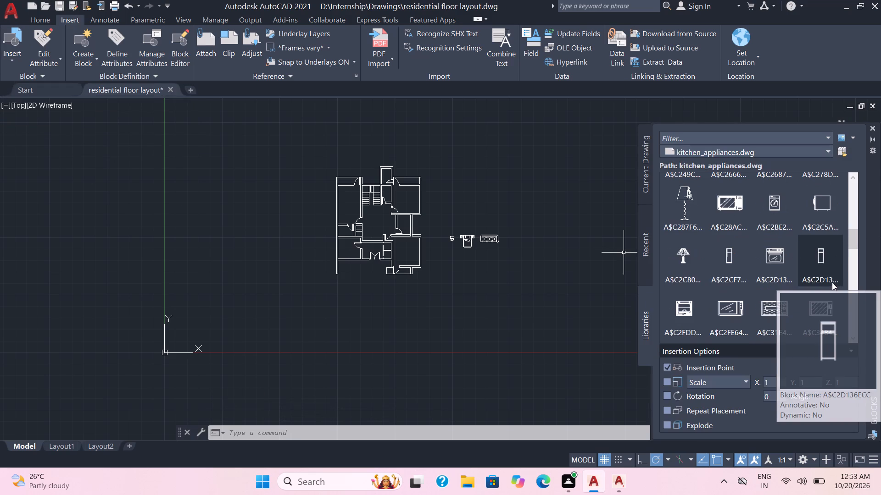
{"action": "scroll", "coordinate": [830, 284], "scroll_direction": "down", "scroll_amount": 1}
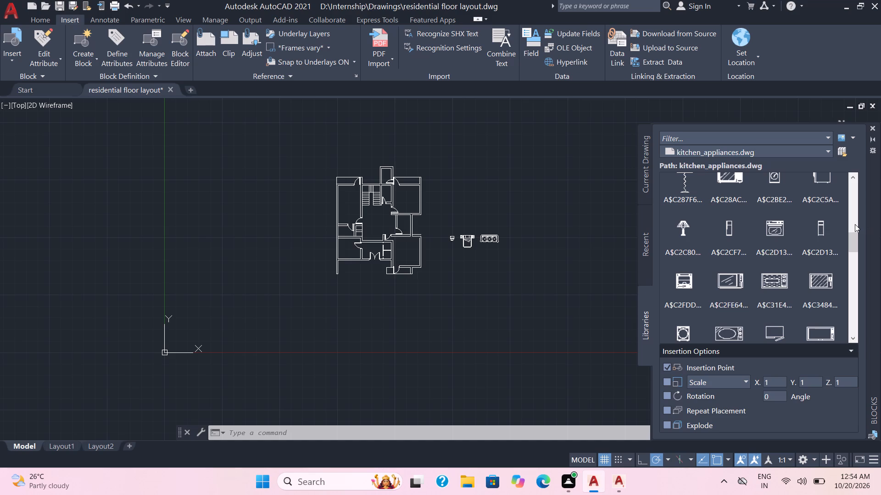
{"action": "scroll", "coordinate": [804, 232], "scroll_direction": "down", "scroll_amount": 1}
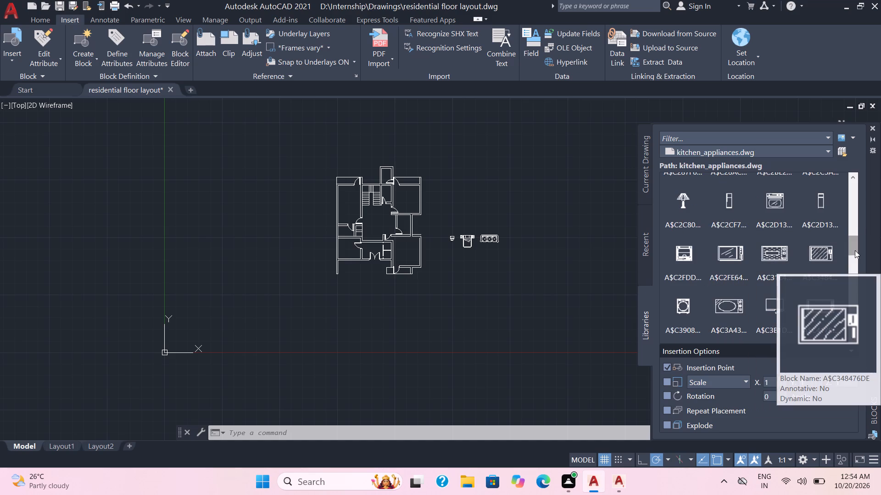
{"action": "scroll", "coordinate": [855, 250], "scroll_direction": "down", "scroll_amount": 2}
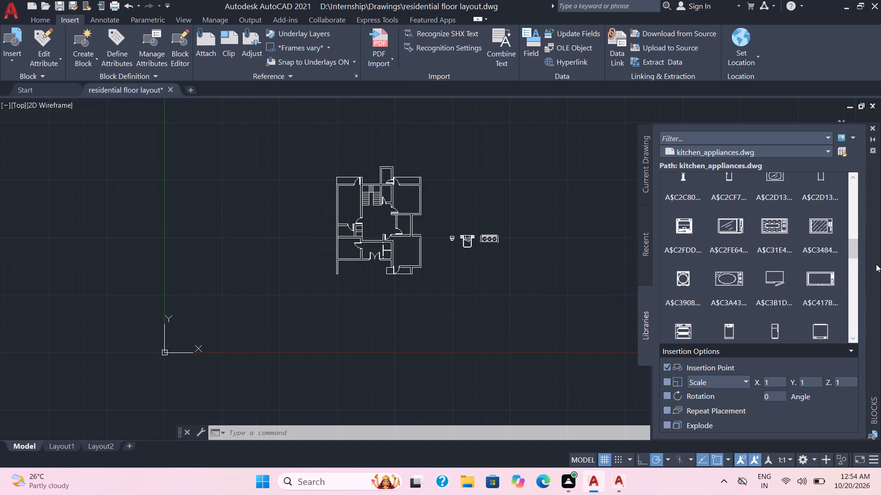
{"action": "scroll", "coordinate": [856, 261], "scroll_direction": "down", "scroll_amount": 1}
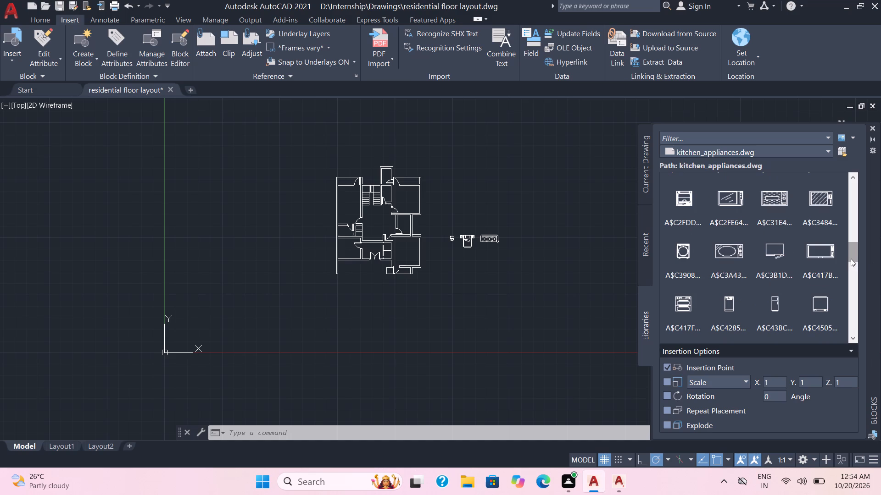
{"action": "scroll", "coordinate": [850, 258], "scroll_direction": "down", "scroll_amount": 1}
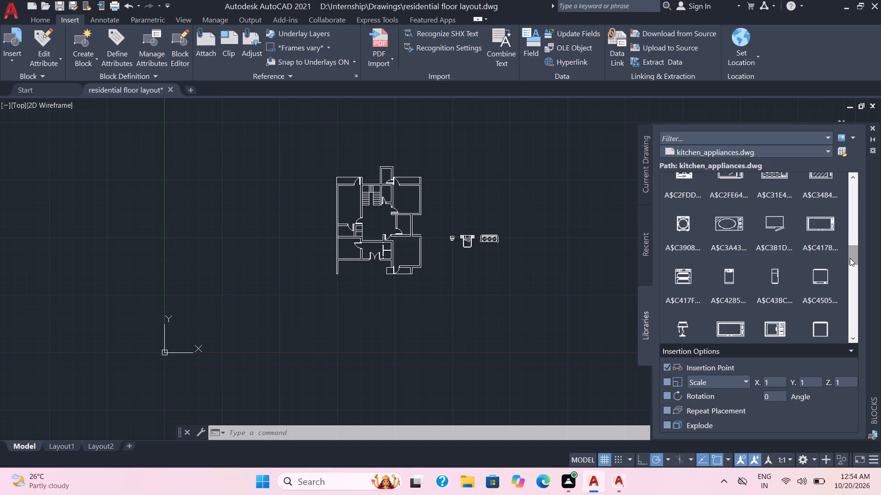
{"action": "scroll", "coordinate": [850, 258], "scroll_direction": "down", "scroll_amount": 5}
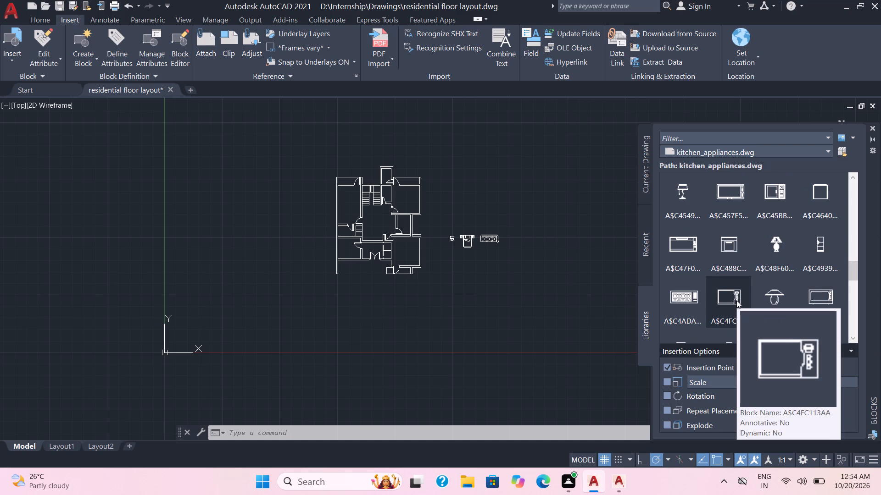
{"action": "scroll", "coordinate": [735, 297], "scroll_direction": "down", "scroll_amount": 2}
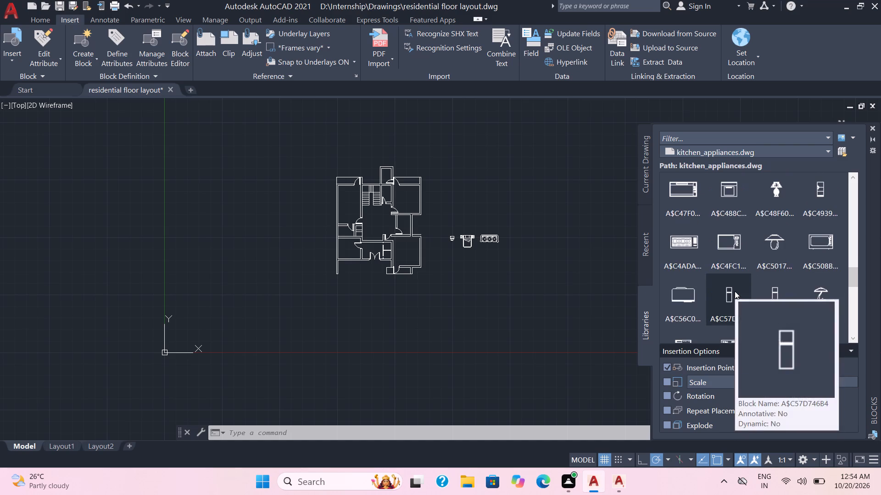
{"action": "left_click", "coordinate": [730, 254]}
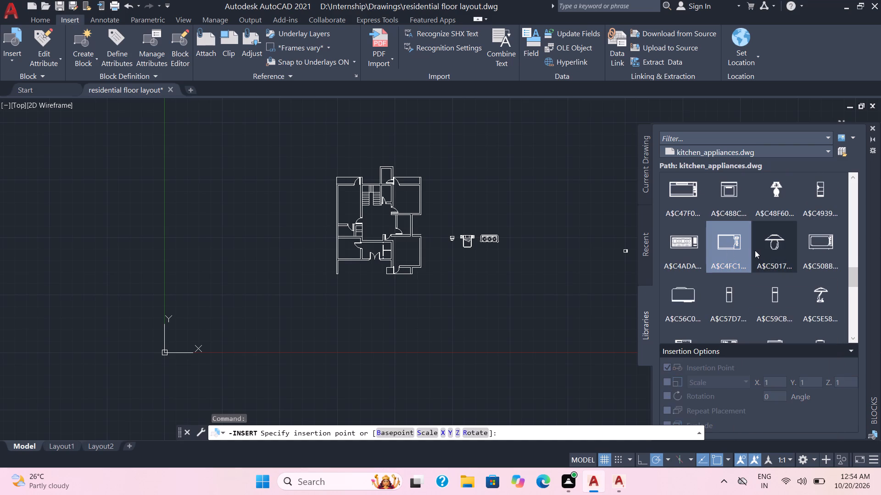
{"action": "double_click", "coordinate": [738, 252]}
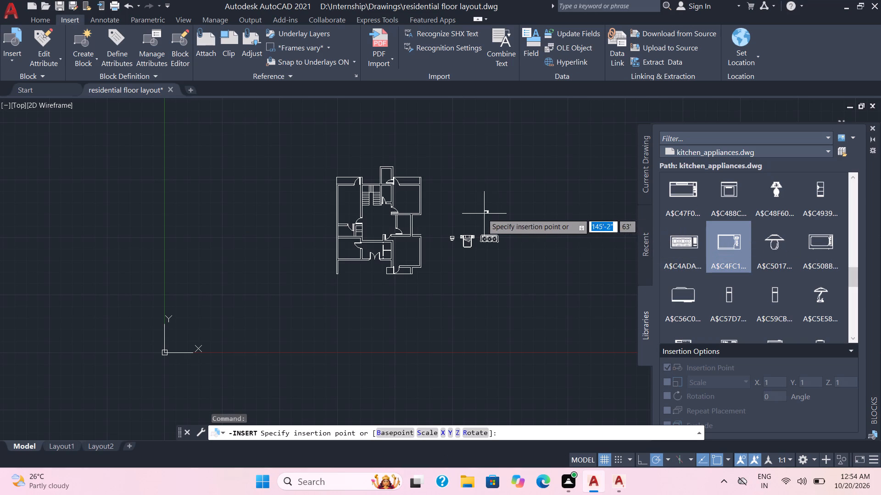
{"action": "left_click", "coordinate": [449, 226]}
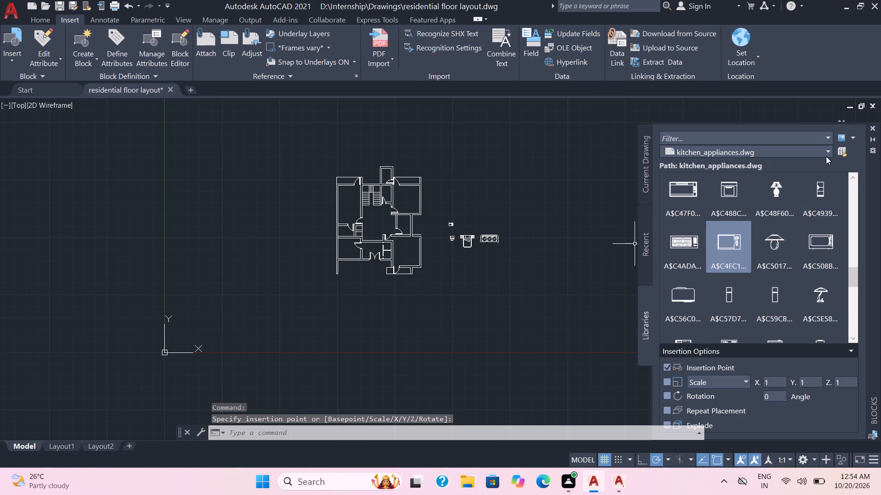
Reload kitchen_appliances.dwg from Downloads as the block library and insert its whole drawing in the empty space left of the floor plan.
{"action": "left_click", "coordinate": [825, 153]}
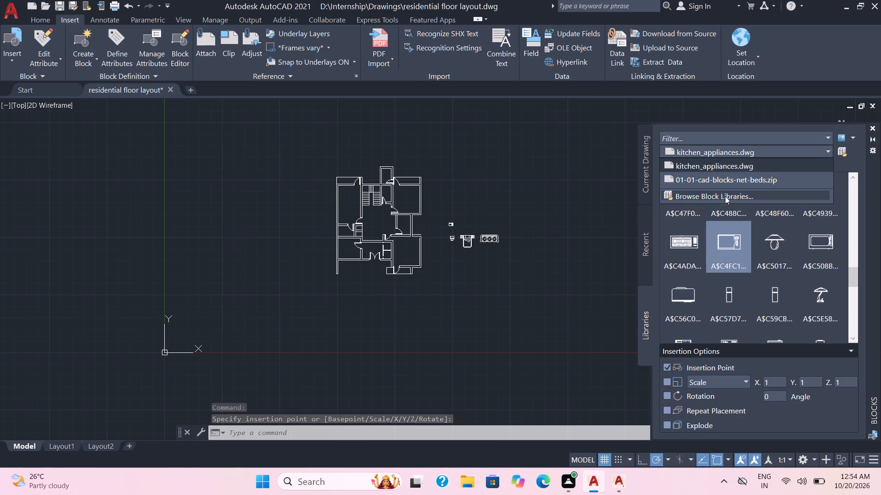
{"action": "left_click", "coordinate": [725, 196]}
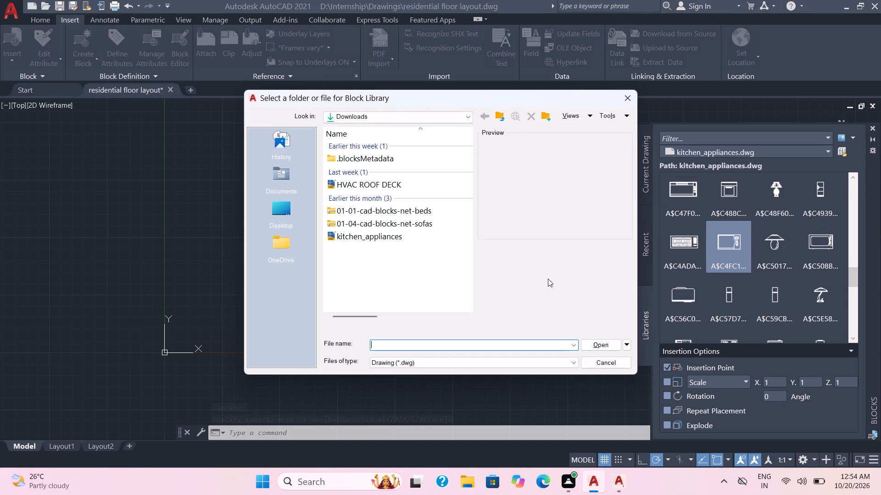
{"action": "double_click", "coordinate": [380, 235]}
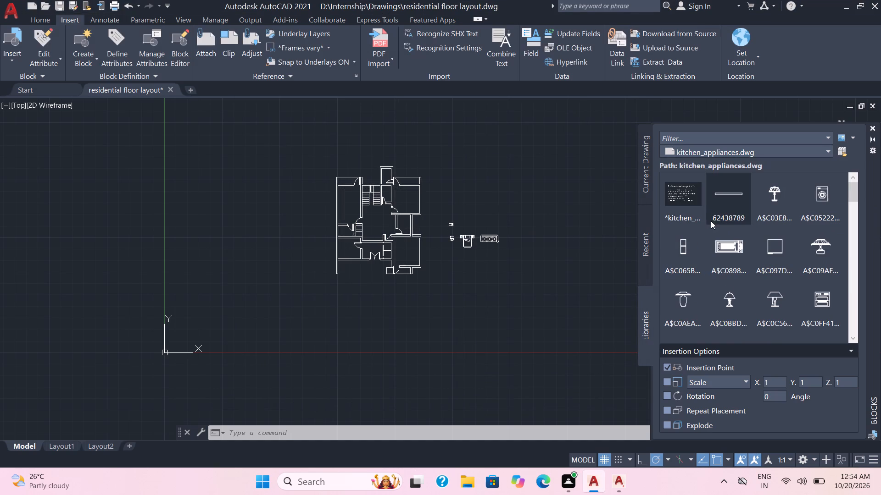
{"action": "double_click", "coordinate": [688, 200]}
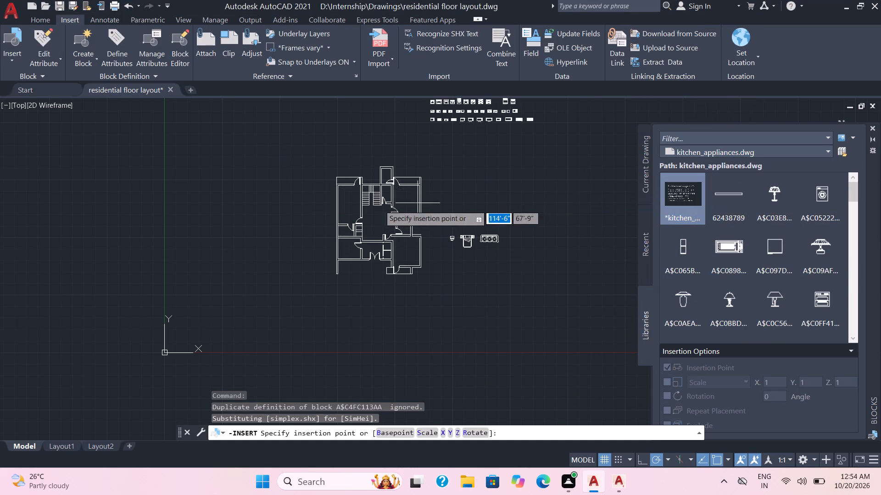
{"action": "left_click", "coordinate": [183, 336]}
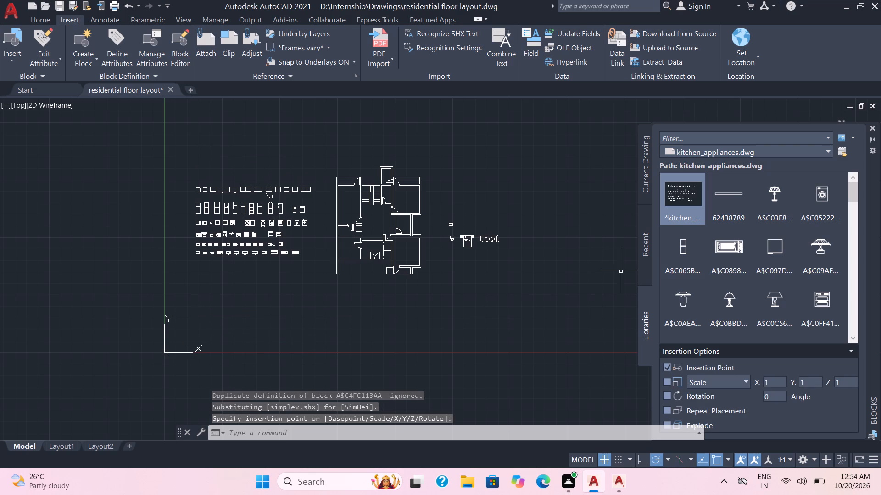
Look through the remaining kitchen_appliances.dwg library blocks for usable appliances, down to the end of the list, and close the library.
{"action": "scroll", "coordinate": [754, 264], "scroll_direction": "down", "scroll_amount": 3}
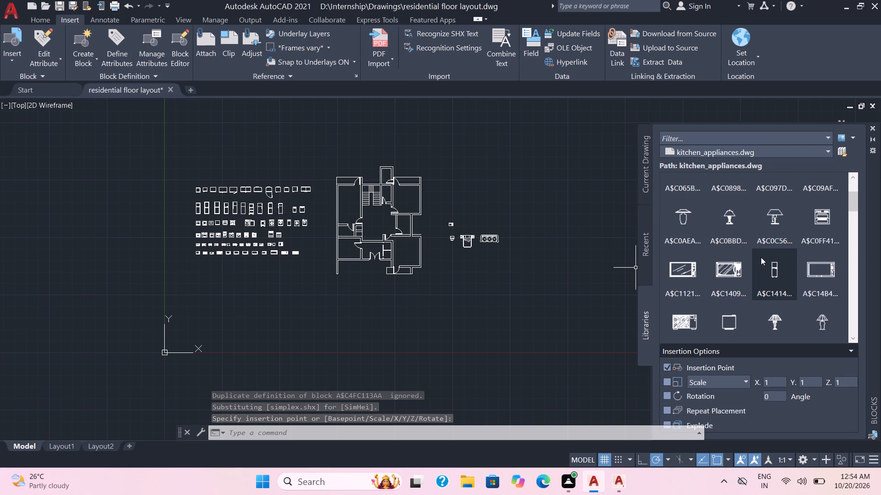
{"action": "scroll", "coordinate": [764, 254], "scroll_direction": "down", "scroll_amount": 1}
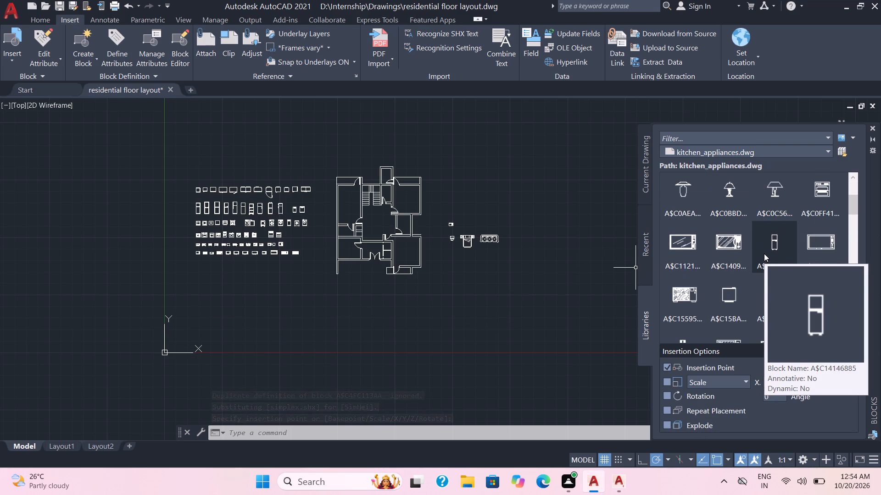
{"action": "scroll", "coordinate": [764, 253], "scroll_direction": "down", "scroll_amount": 3}
{"action": "scroll", "coordinate": [851, 233], "scroll_direction": "down", "scroll_amount": 1}
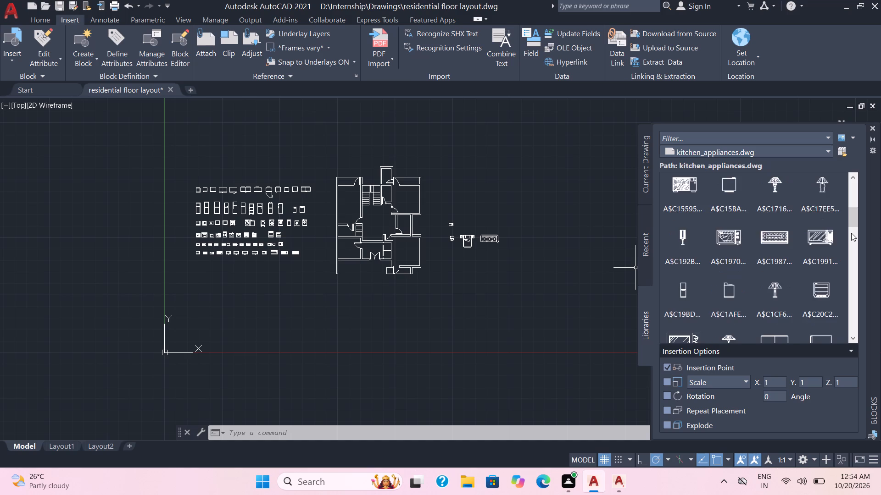
{"action": "scroll", "coordinate": [851, 233], "scroll_direction": "down", "scroll_amount": 1}
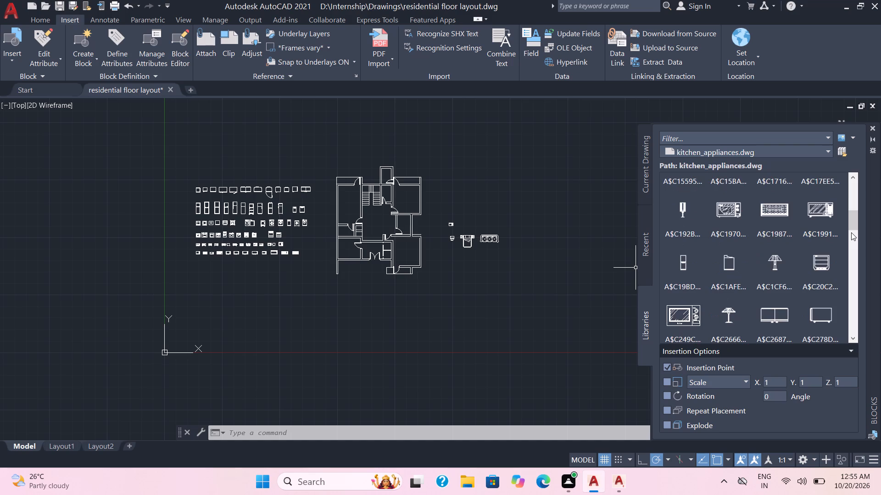
{"action": "scroll", "coordinate": [851, 232], "scroll_direction": "down", "scroll_amount": 1}
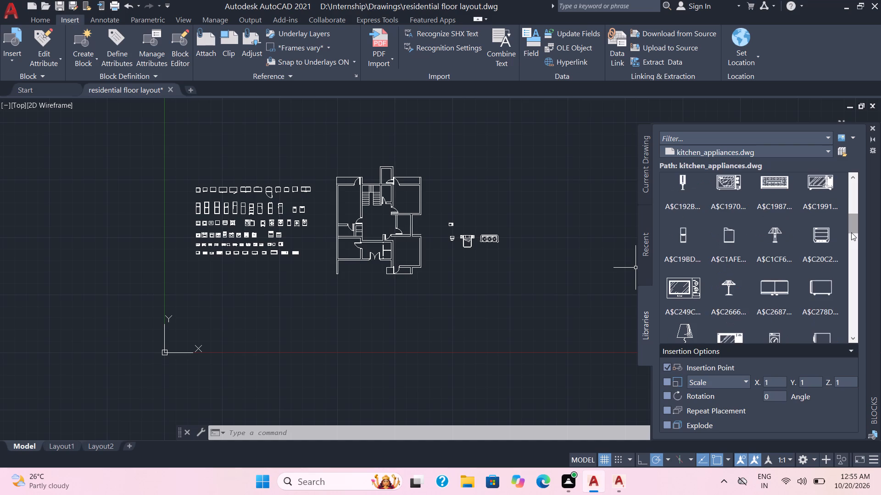
{"action": "scroll", "coordinate": [851, 232], "scroll_direction": "down", "scroll_amount": 2}
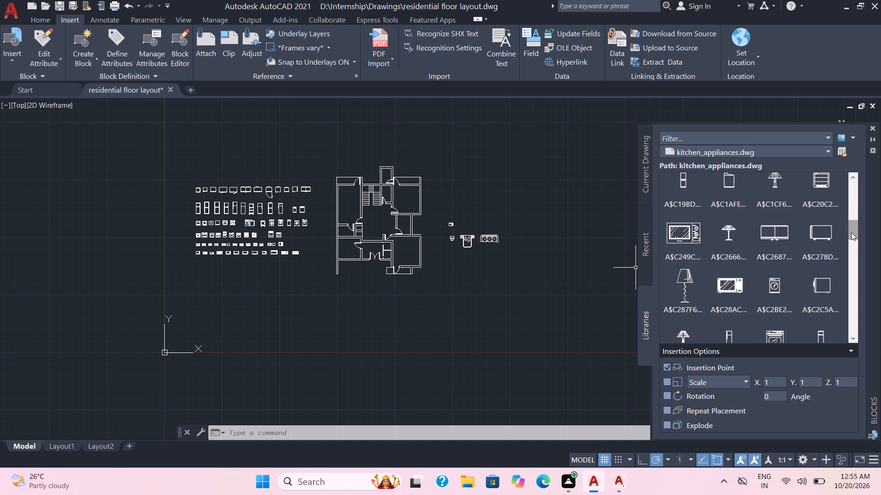
{"action": "scroll", "coordinate": [851, 232], "scroll_direction": "down", "scroll_amount": 9}
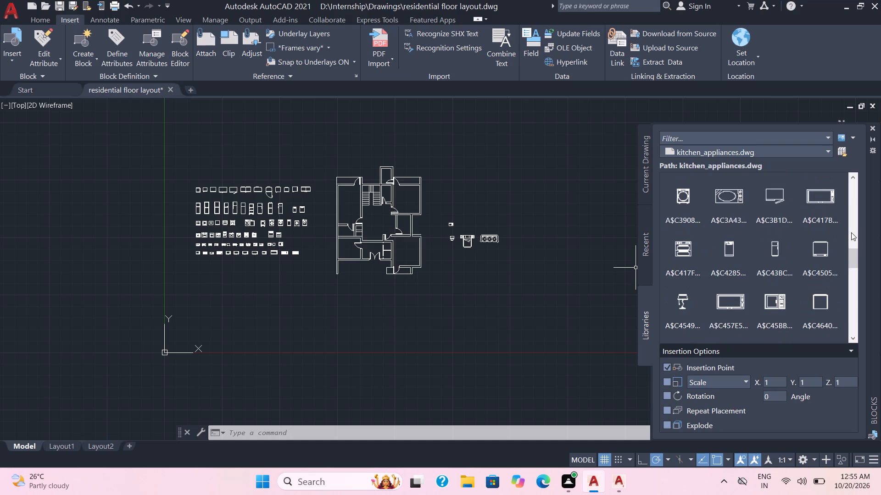
{"action": "scroll", "coordinate": [851, 232], "scroll_direction": "down", "scroll_amount": 6}
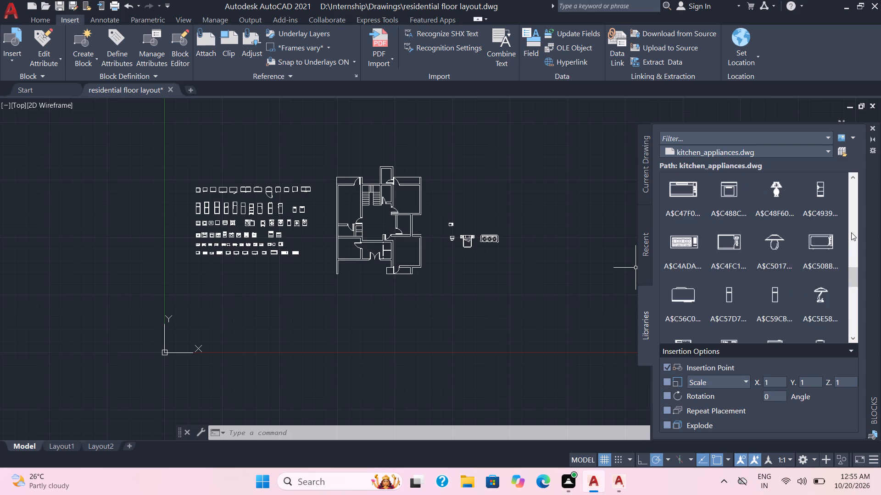
{"action": "scroll", "coordinate": [851, 232], "scroll_direction": "down", "scroll_amount": 3}
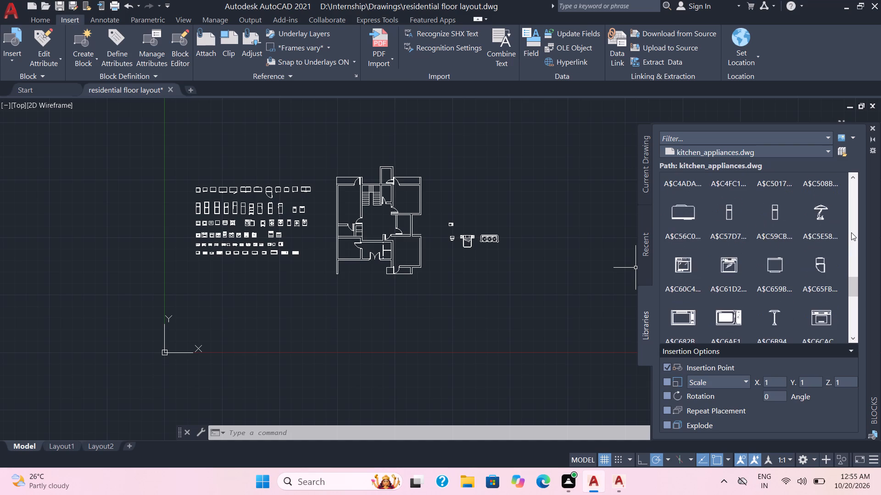
{"action": "scroll", "coordinate": [851, 232], "scroll_direction": "down", "scroll_amount": 8}
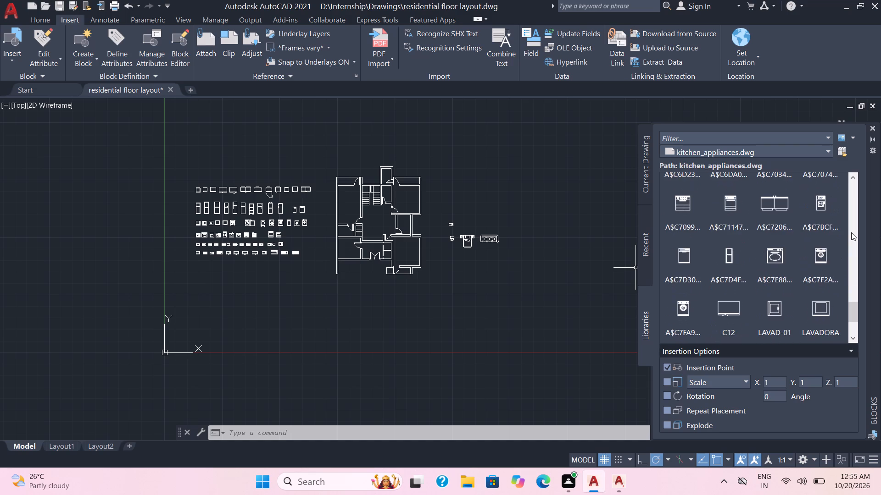
{"action": "scroll", "coordinate": [851, 232], "scroll_direction": "down", "scroll_amount": 2}
{"action": "scroll", "coordinate": [844, 182], "scroll_direction": "down", "scroll_amount": 3}
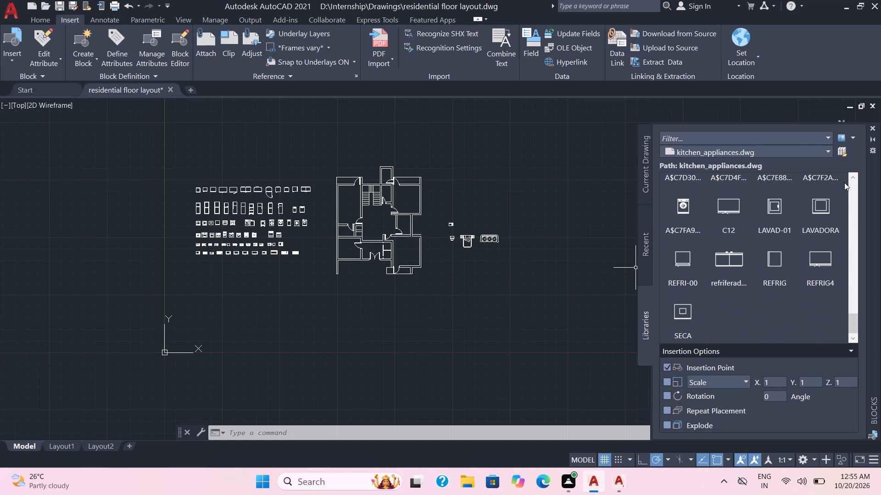
{"action": "scroll", "coordinate": [844, 182], "scroll_direction": "down", "scroll_amount": 2}
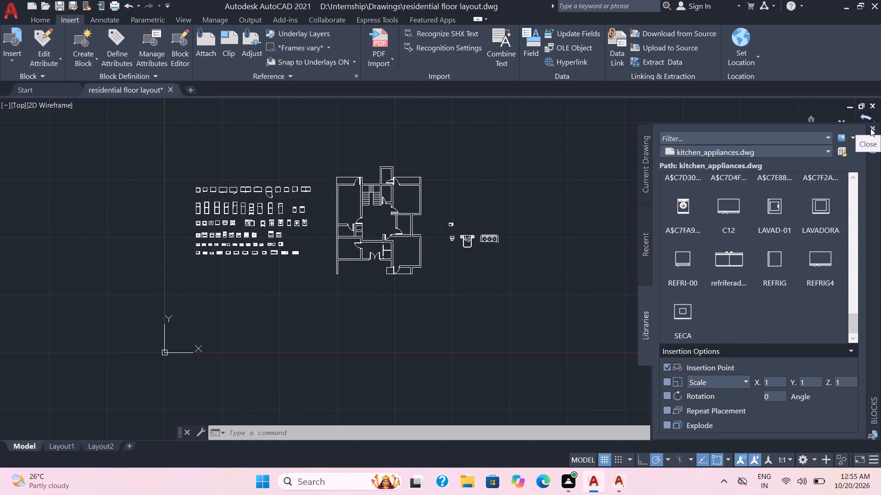
{"action": "left_click", "coordinate": [870, 128]}
Copy the staged bed block into the upper-left bedroom, with its headboard along the room's top wall.
{"action": "scroll", "coordinate": [502, 272], "scroll_direction": "up", "scroll_amount": 2}
{"action": "middle_click_drag", "start_coordinate": [293, 305], "coordinate": [495, 387]}
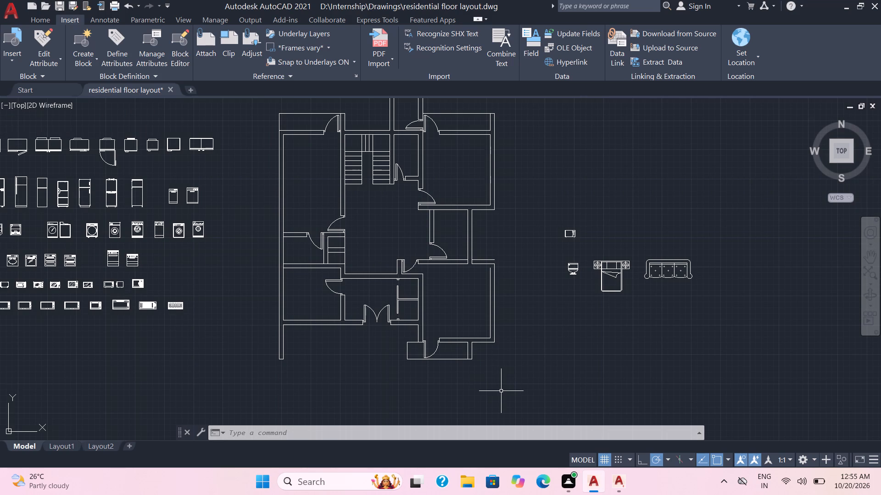
{"action": "left_click", "coordinate": [626, 298]}
{"action": "left_click", "coordinate": [599, 256]}
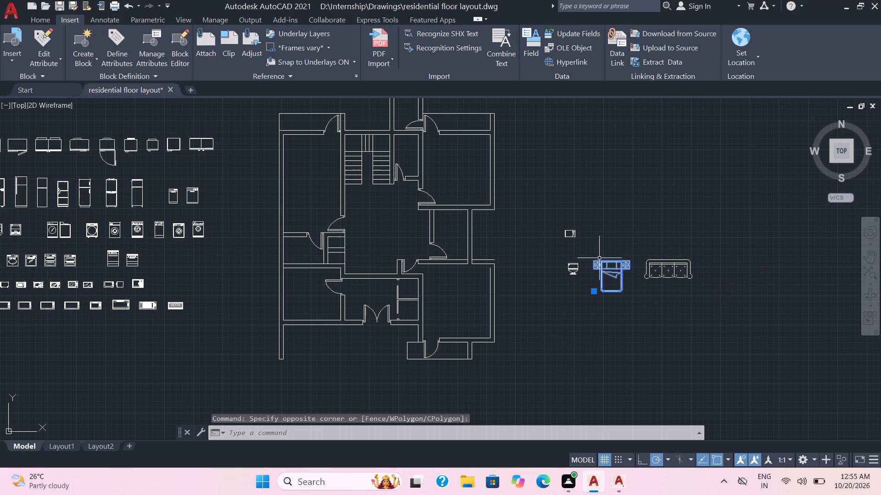
{"action": "type", "text": "co"}
{"action": "key", "text": "Return"}
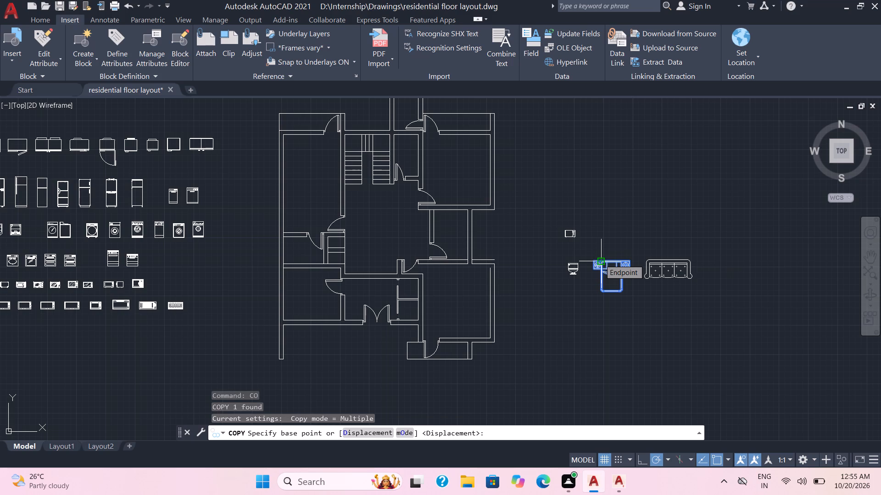
{"action": "left_click", "coordinate": [600, 259]}
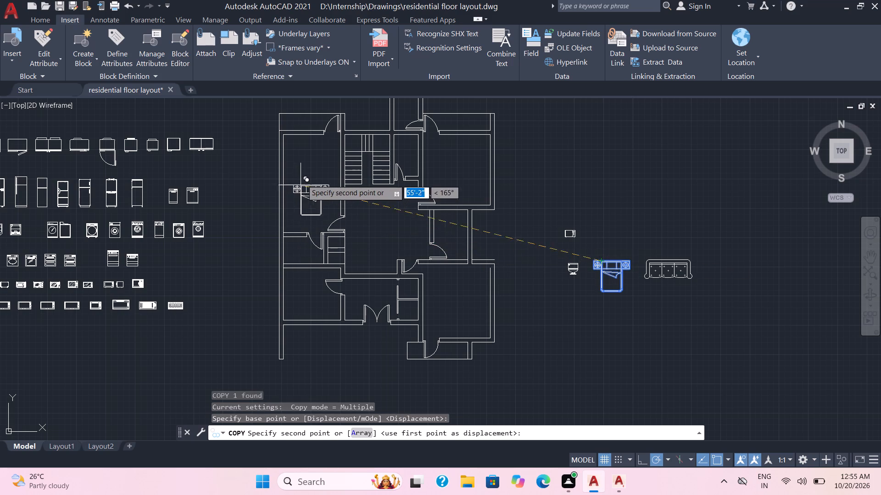
{"action": "scroll", "coordinate": [294, 155], "scroll_direction": "up", "scroll_amount": 2}
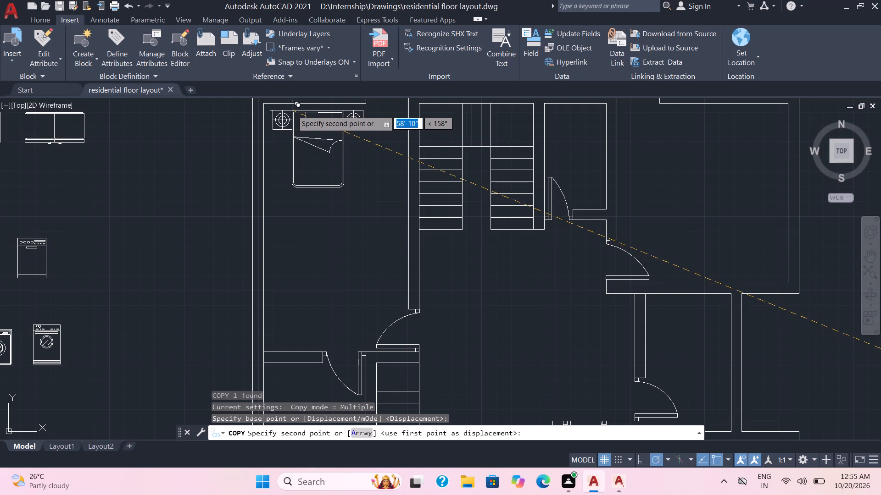
{"action": "scroll", "coordinate": [291, 107], "scroll_direction": "up", "scroll_amount": 1}
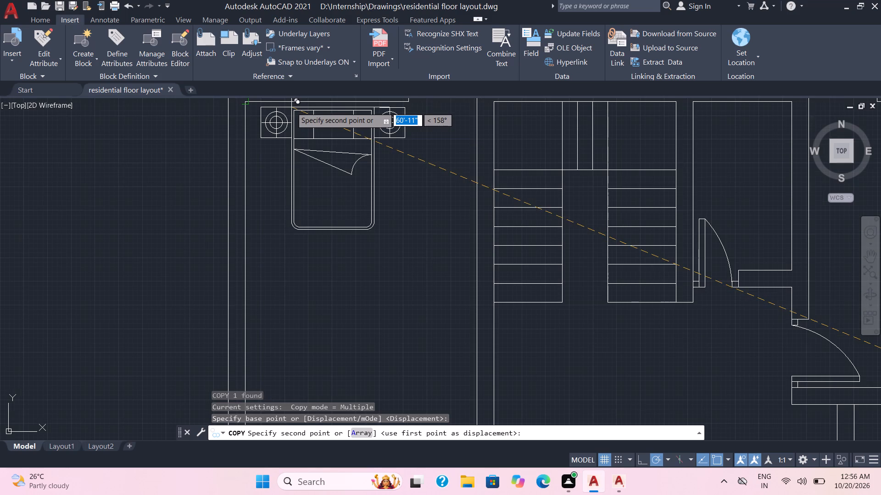
{"action": "scroll", "coordinate": [290, 108], "scroll_direction": "up", "scroll_amount": 1}
{"action": "left_click", "coordinate": [290, 108]}
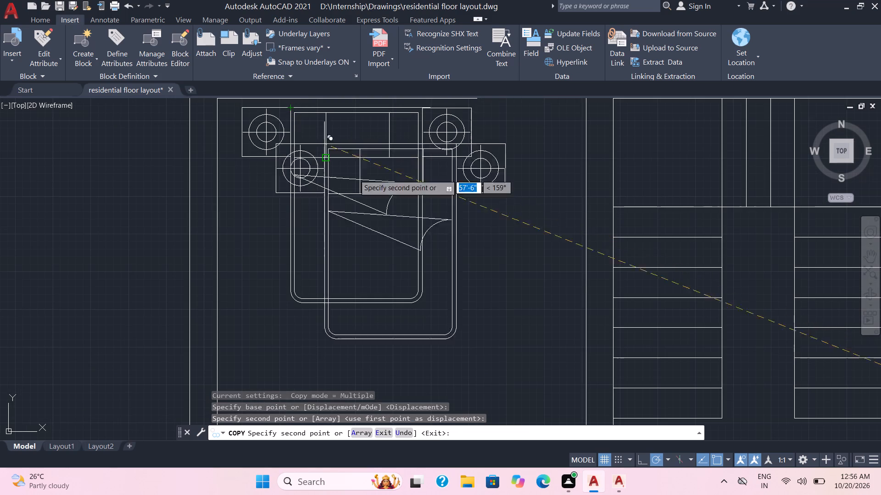
Place a second copy of the bed in the upper-right bedroom, headboard along the top wall, and end the copying.
{"action": "scroll", "coordinate": [391, 213], "scroll_direction": "down", "scroll_amount": 2}
{"action": "middle_click_drag", "start_coordinate": [699, 210], "coordinate": [582, 213]}
{"action": "scroll", "coordinate": [634, 191], "scroll_direction": "up", "scroll_amount": 1}
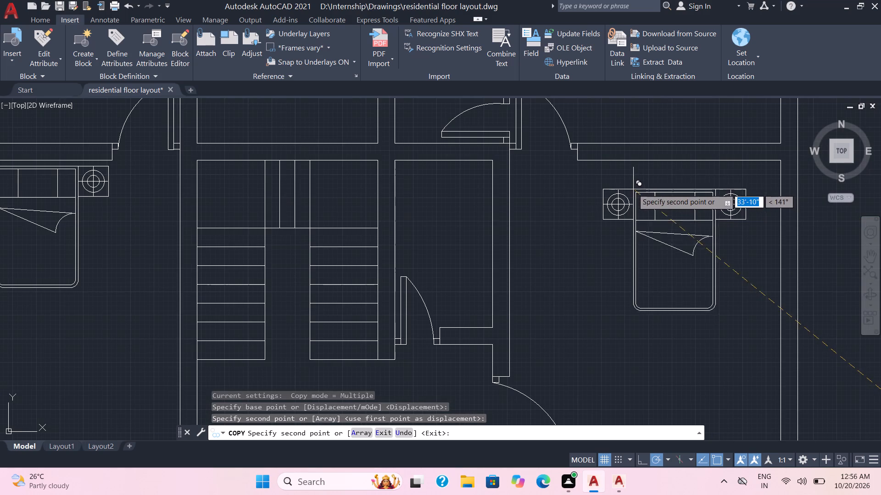
{"action": "left_click", "coordinate": [641, 167]}
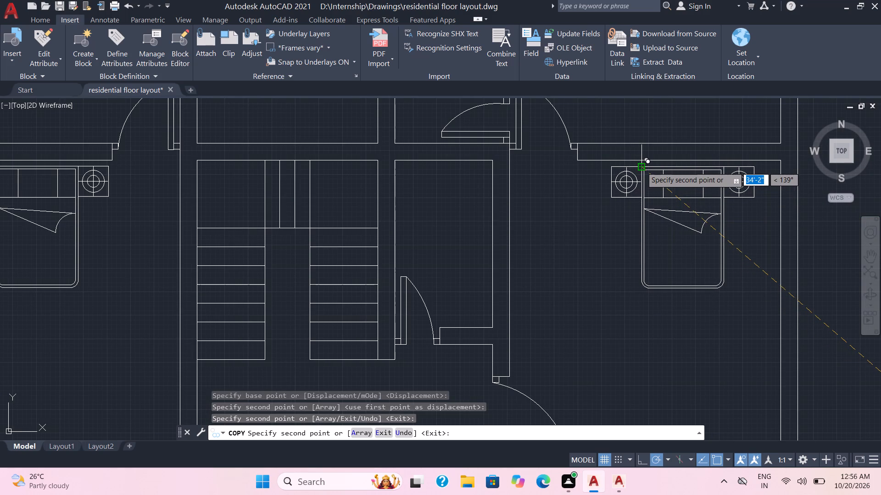
{"action": "scroll", "coordinate": [628, 197], "scroll_direction": "down", "scroll_amount": 2}
{"action": "scroll", "coordinate": [621, 247], "scroll_direction": "down", "scroll_amount": 1}
{"action": "middle_click_drag", "start_coordinate": [621, 247], "coordinate": [581, 122]}
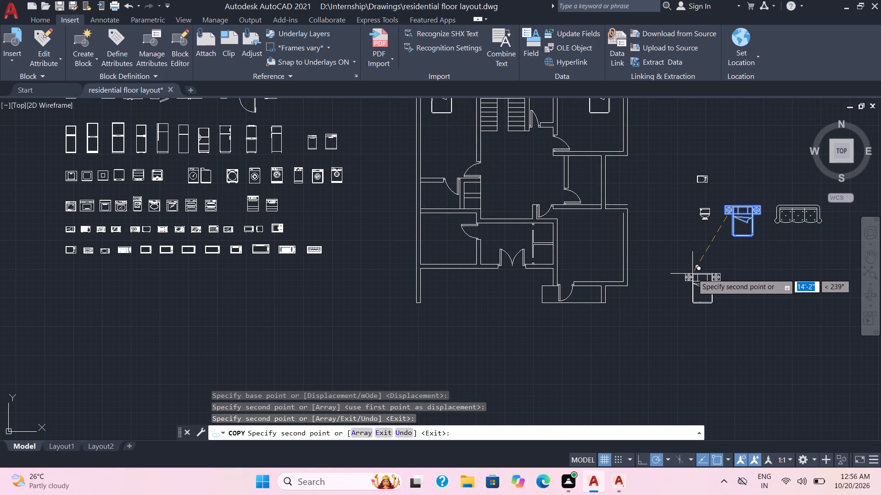
{"action": "scroll", "coordinate": [692, 273], "scroll_direction": "up", "scroll_amount": 1}
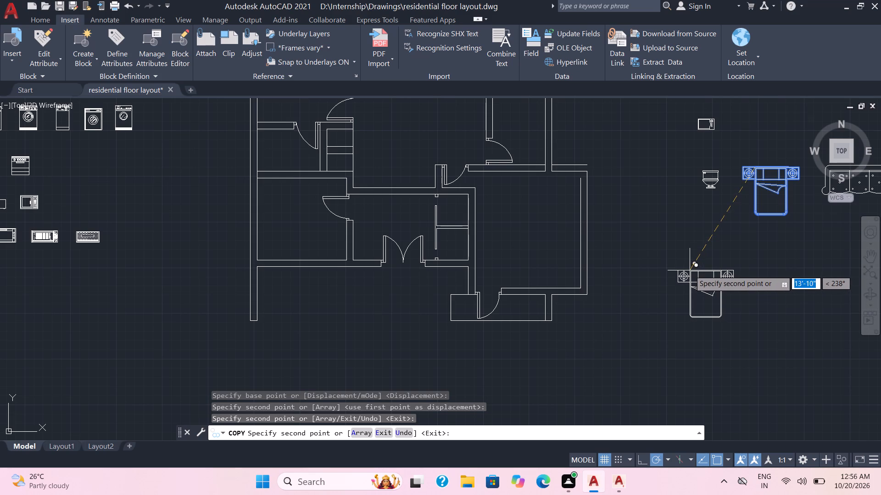
{"action": "key", "text": "Escape"}
Rotate the staged bed block outside the plan 90° counterclockwise so its headboard faces left.
{"action": "left_click", "coordinate": [779, 237]}
{"action": "left_click", "coordinate": [752, 196]}
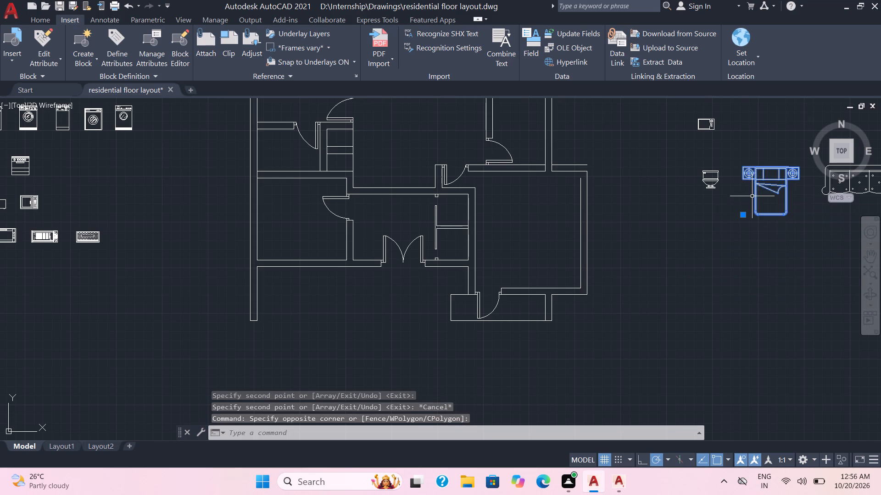
{"action": "type", "text": "ro"}
{"action": "key", "text": "Return"}
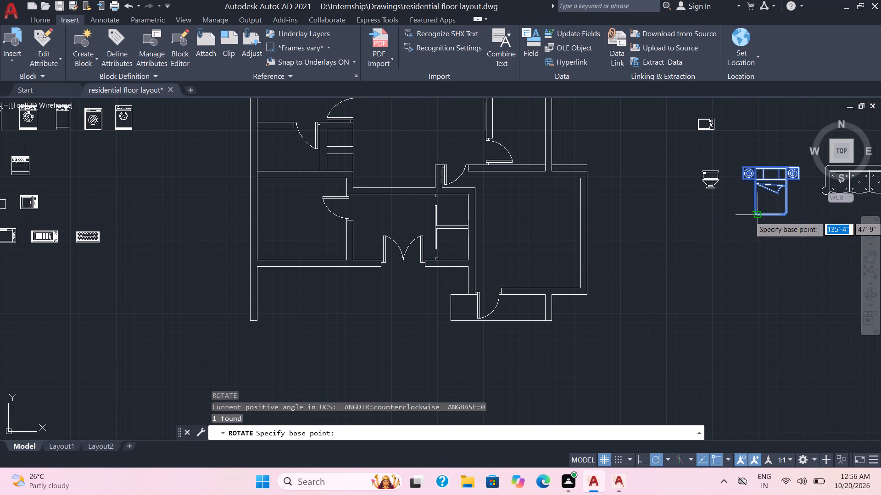
{"action": "left_click", "coordinate": [755, 216]}
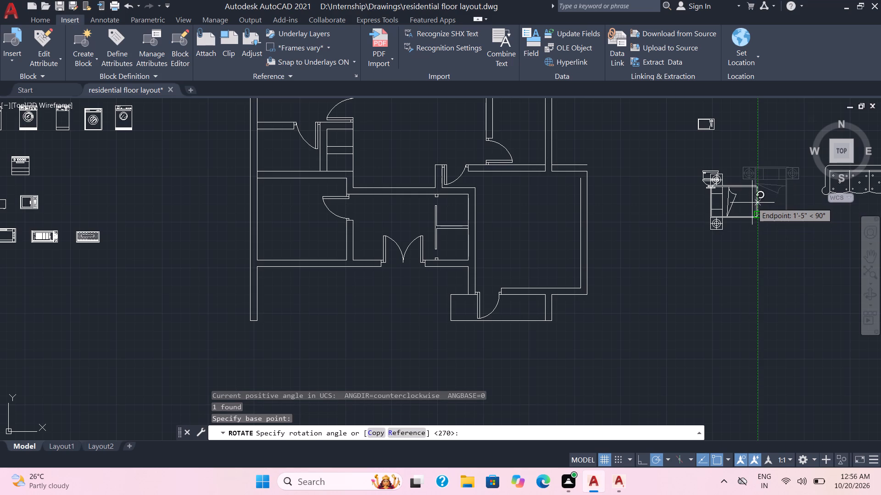
{"action": "left_click", "coordinate": [752, 203]}
Copy the rotated bed block into the lower-left bedroom, with its headboard against the left wall.
{"action": "left_click", "coordinate": [761, 226]}
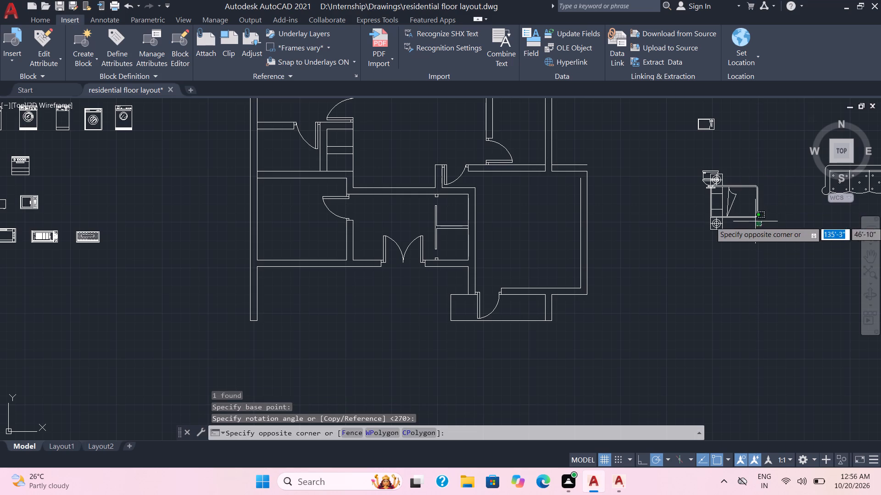
{"action": "left_click", "coordinate": [740, 203]}
{"action": "type", "text": "co"}
{"action": "key", "text": "Return"}
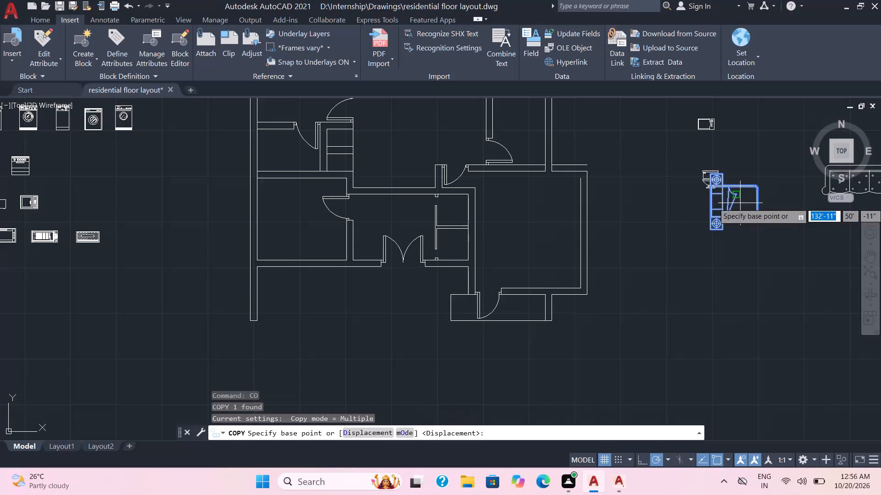
{"action": "left_click", "coordinate": [723, 219]}
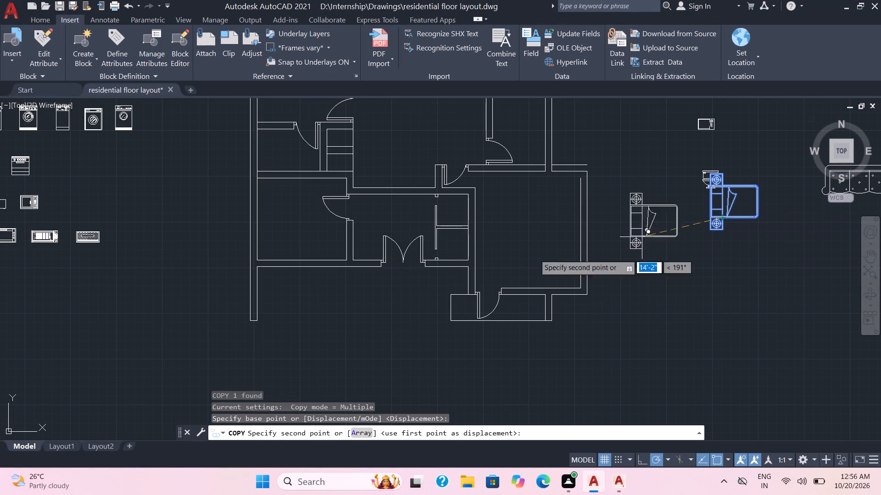
{"action": "scroll", "coordinate": [276, 249], "scroll_direction": "up", "scroll_amount": 2}
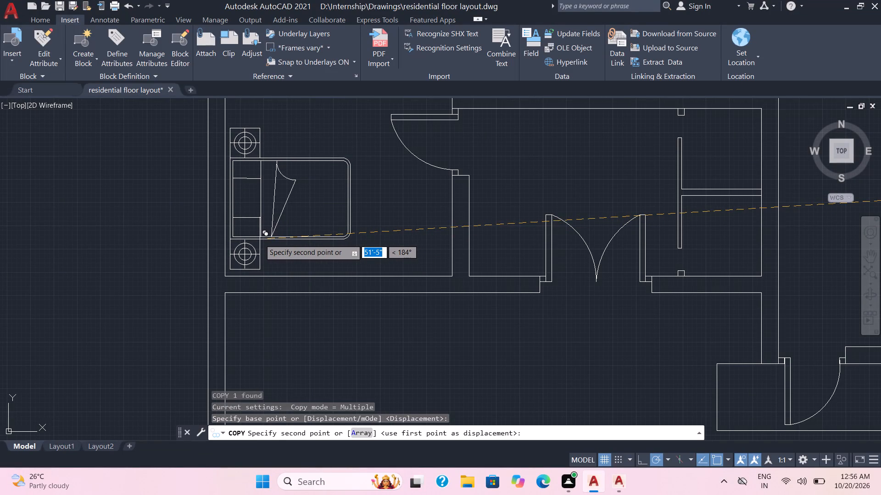
{"action": "left_click", "coordinate": [260, 239]}
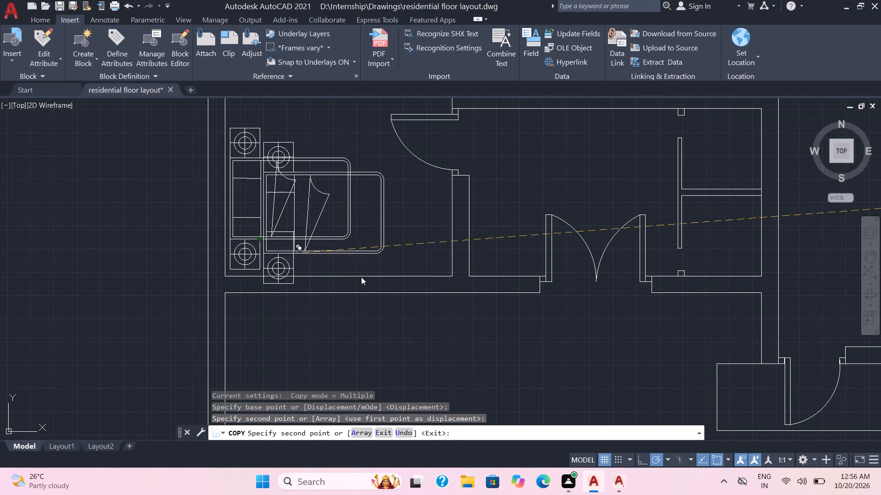
{"action": "scroll", "coordinate": [377, 285], "scroll_direction": "down", "scroll_amount": 3}
{"action": "key", "text": "Escape"}
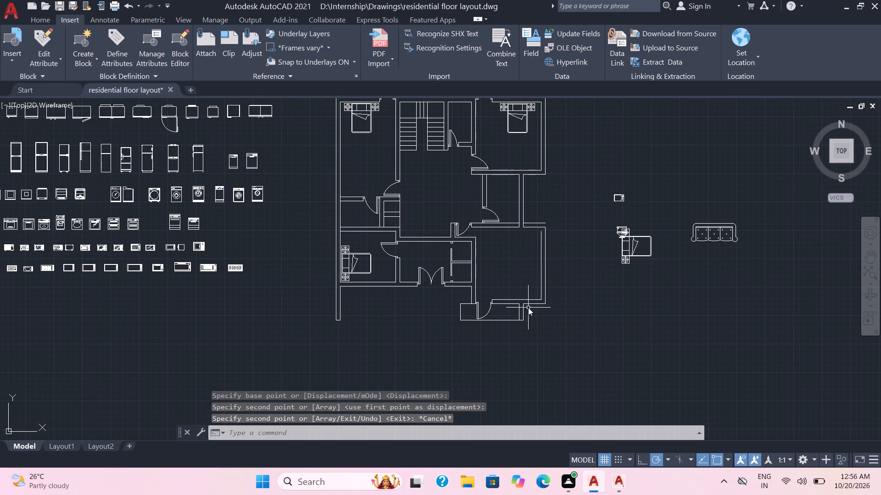
Rotate the staged bed block another 90° counterclockwise so its headboard faces the bottom of the plan.
{"action": "left_click", "coordinate": [657, 279]}
{"action": "left_click", "coordinate": [641, 248]}
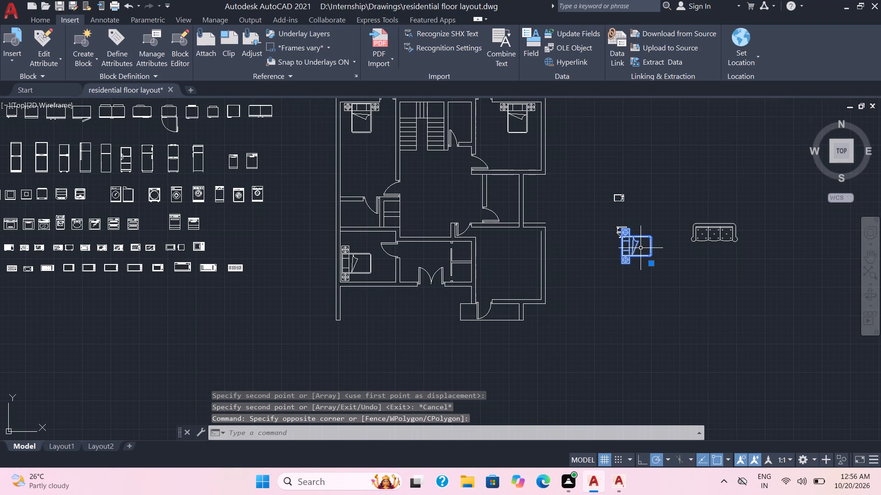
{"action": "type", "text": "ro"}
{"action": "key", "text": "Return"}
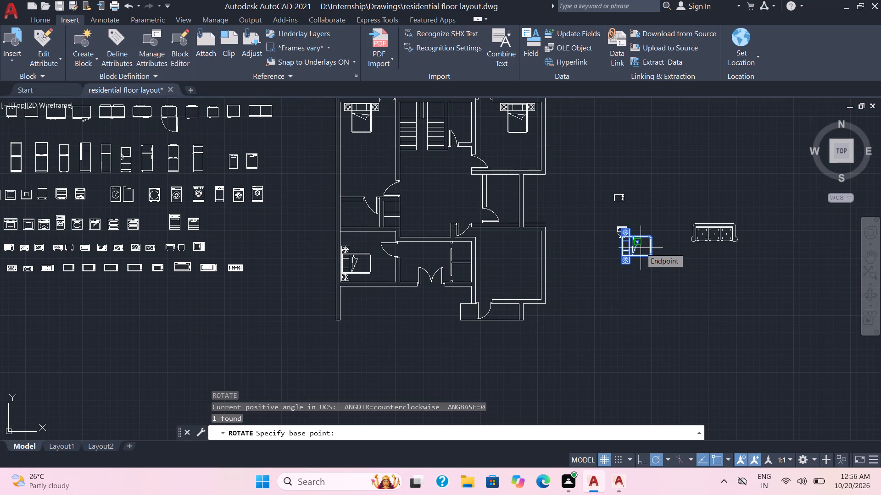
{"action": "left_click", "coordinate": [621, 261]}
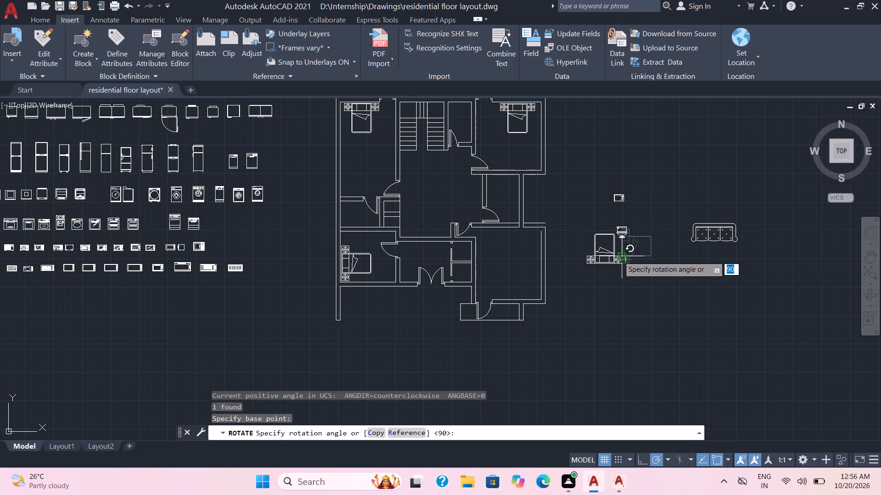
{"action": "left_click", "coordinate": [619, 256]}
Move the staged bed block into the lower-right bedroom, with its headboard along the bottom wall beside the door.
{"action": "left_click", "coordinate": [641, 282]}
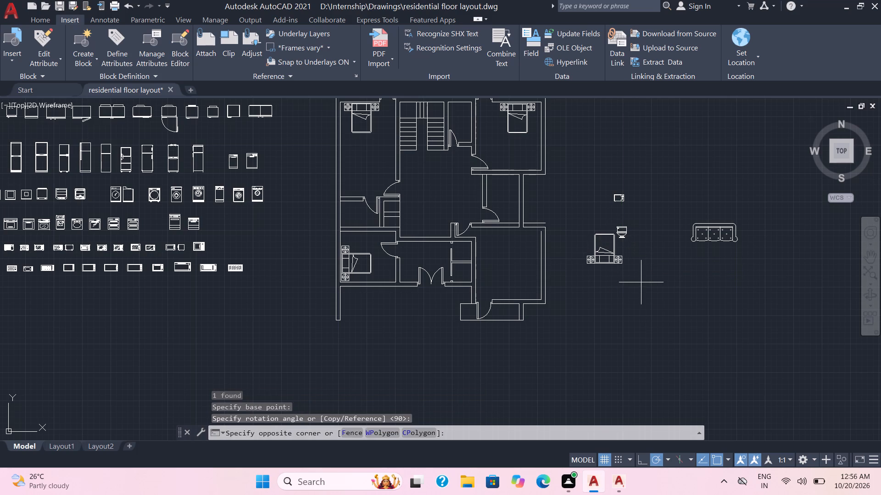
{"action": "left_click", "coordinate": [591, 248]}
{"action": "key", "text": "m"}
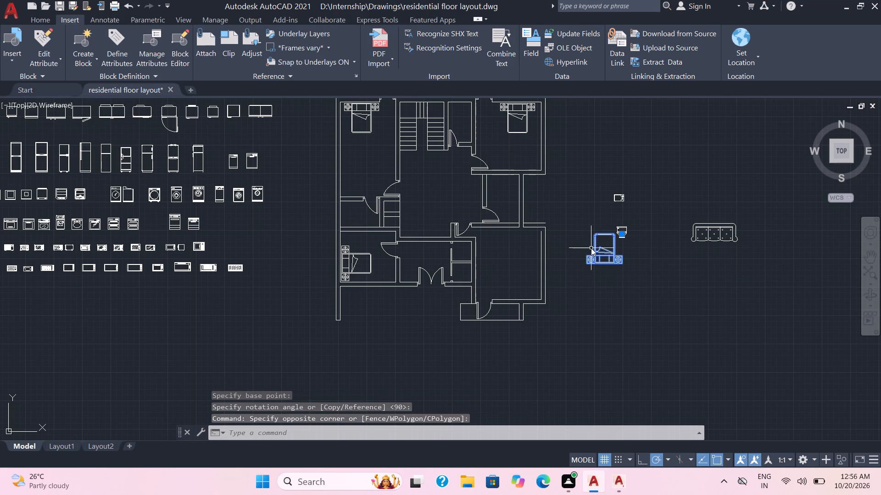
{"action": "key", "text": "Return"}
{"action": "left_click", "coordinate": [589, 256]}
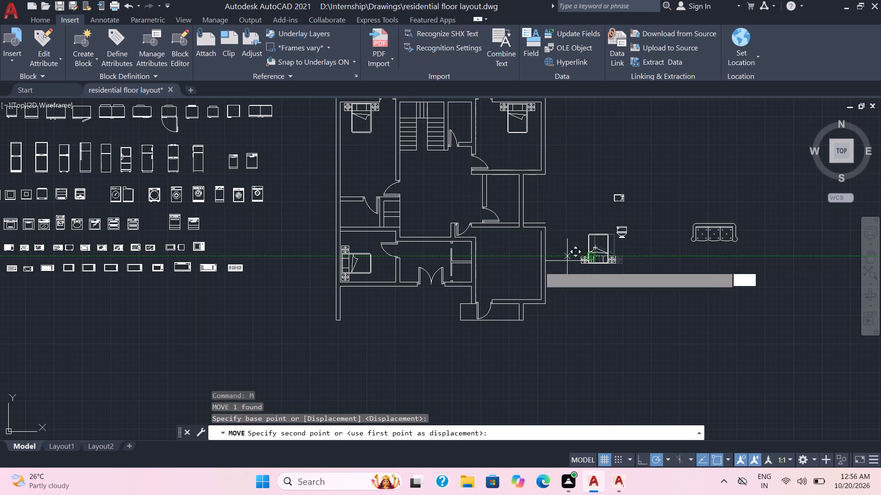
{"action": "scroll", "coordinate": [497, 276], "scroll_direction": "up", "scroll_amount": 4}
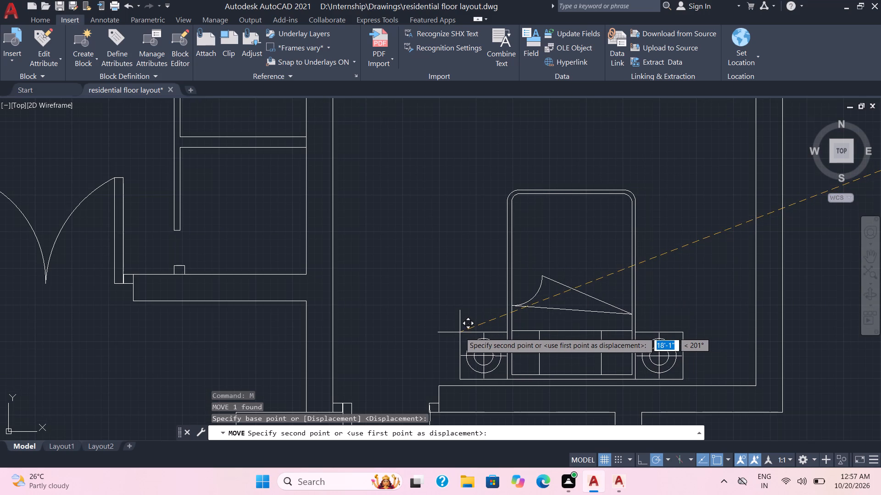
{"action": "left_click", "coordinate": [460, 332]}
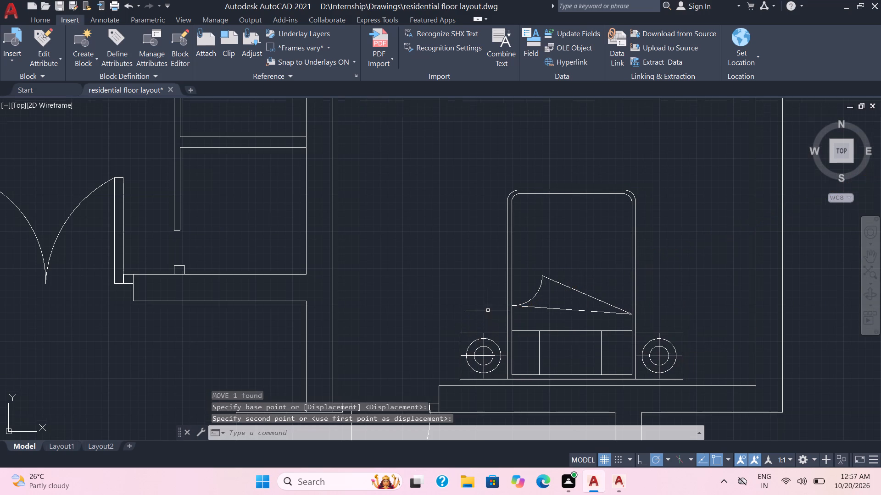
Copy the staged sofa block into the entrance room, along its top wall facing the double door.
{"action": "scroll", "coordinate": [488, 310], "scroll_direction": "down", "scroll_amount": 5}
{"action": "scroll", "coordinate": [571, 346], "scroll_direction": "up", "scroll_amount": 1}
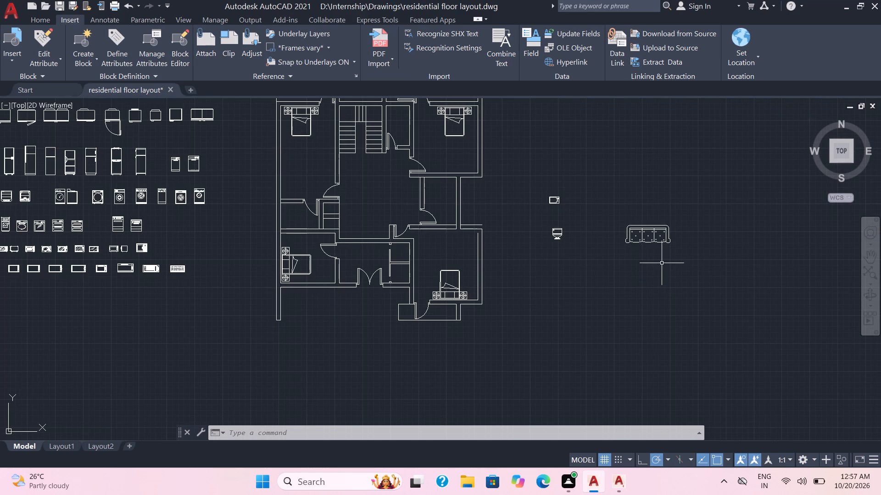
{"action": "left_click", "coordinate": [681, 254]}
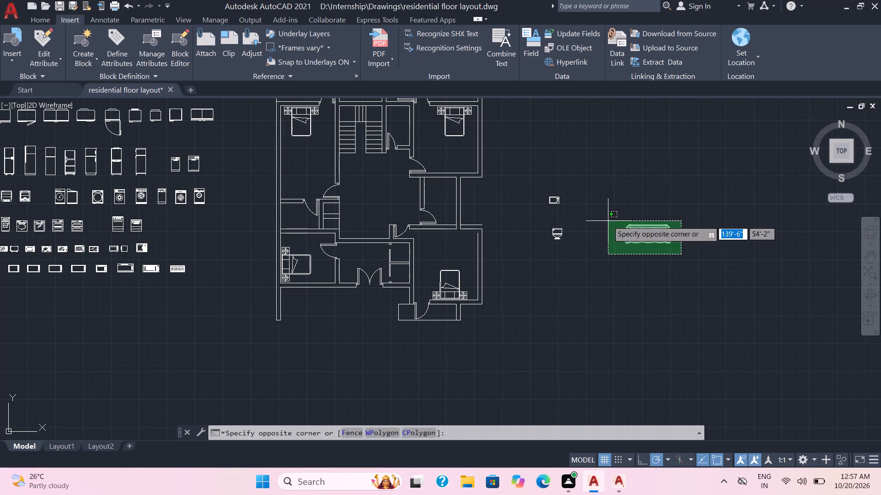
{"action": "left_click", "coordinate": [608, 221]}
{"action": "type", "text": "co"}
{"action": "key", "text": "Return"}
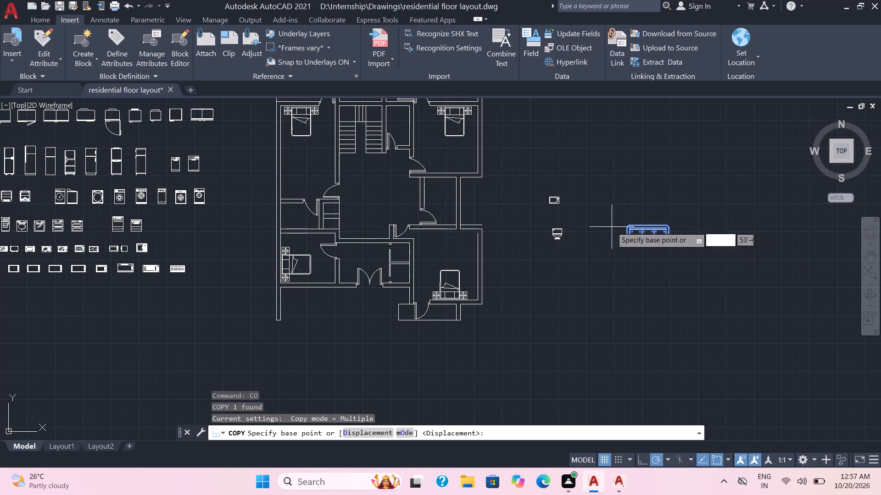
{"action": "left_click", "coordinate": [637, 240]}
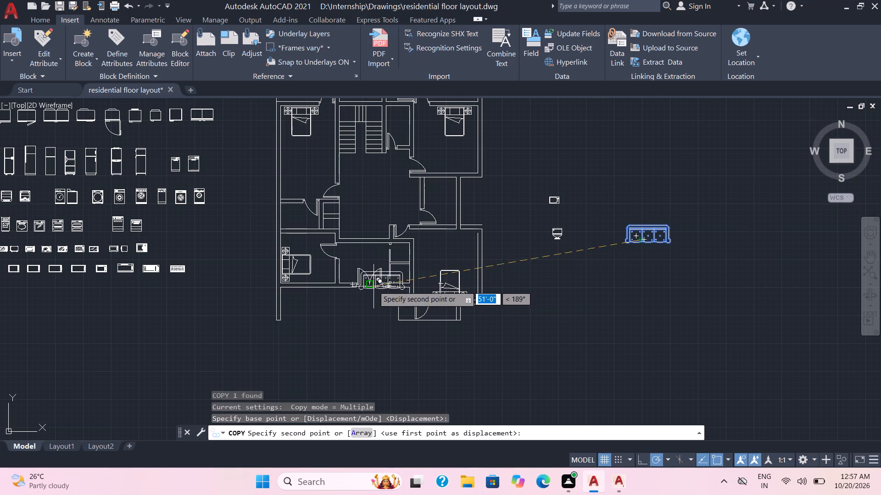
{"action": "scroll", "coordinate": [374, 285], "scroll_direction": "up", "scroll_amount": 3}
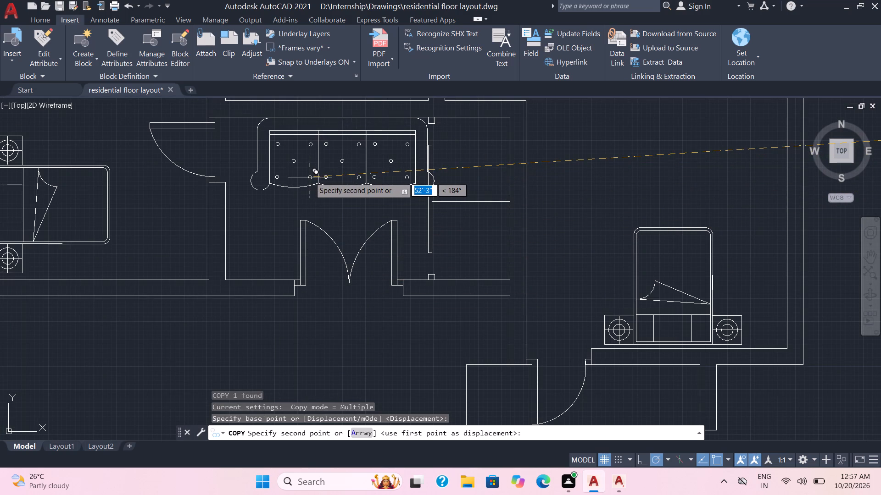
{"action": "scroll", "coordinate": [310, 177], "scroll_direction": "down", "scroll_amount": 2}
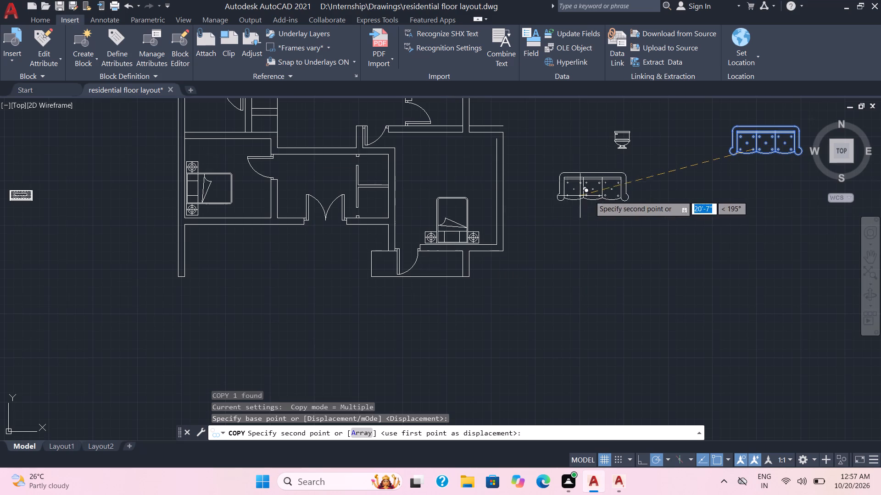
{"action": "left_click", "coordinate": [306, 181]}
{"action": "key", "text": "Escape"}
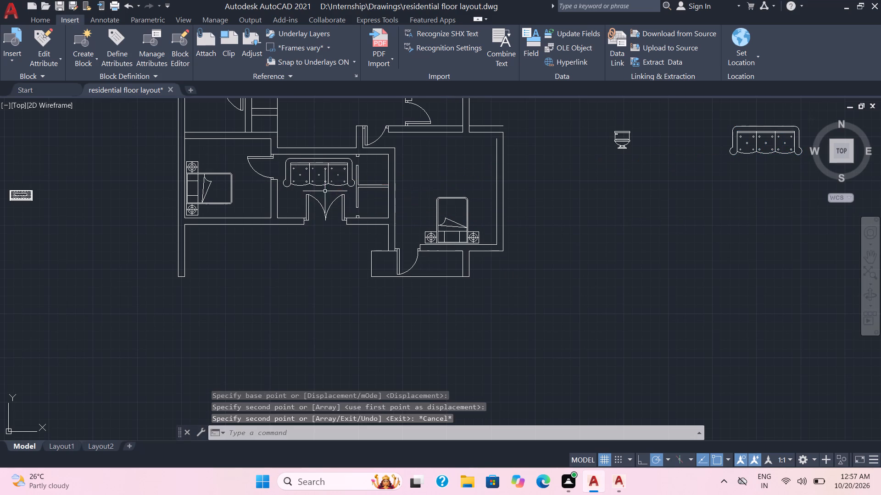
Scale the entrance room's sofa down to less than a third of its size, from its upper-right corner.
{"action": "left_click", "coordinate": [346, 191]}
{"action": "left_click", "coordinate": [313, 173]}
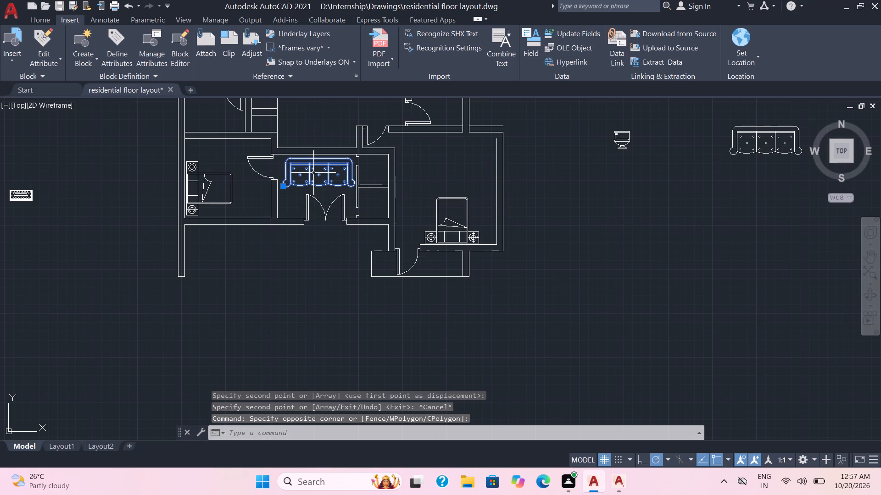
{"action": "type", "text": "sc"}
{"action": "key", "text": "Return"}
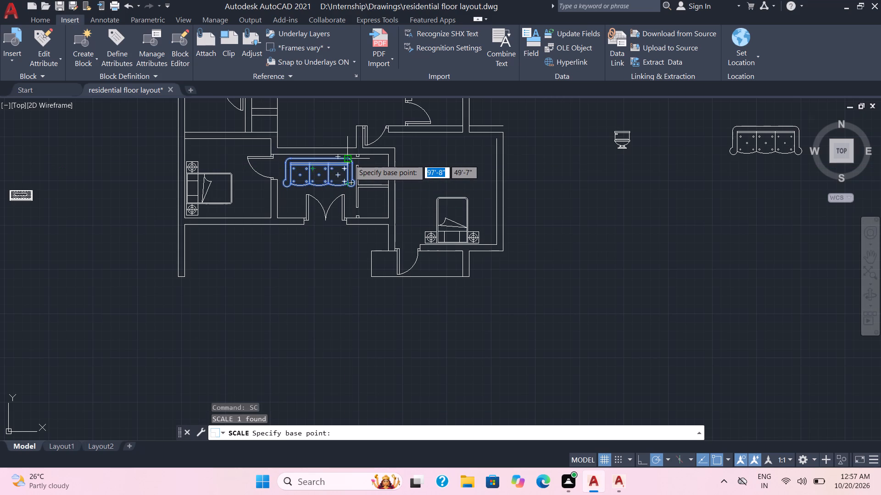
{"action": "left_click", "coordinate": [349, 159]}
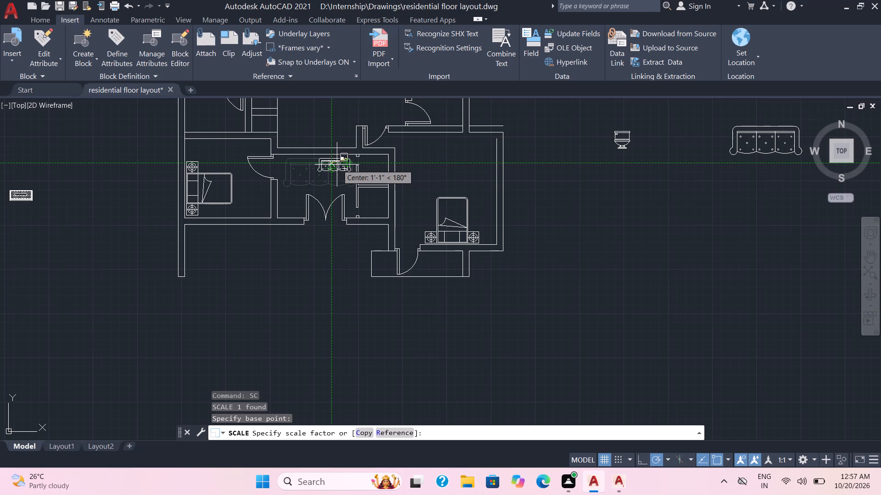
{"action": "left_click", "coordinate": [338, 164]}
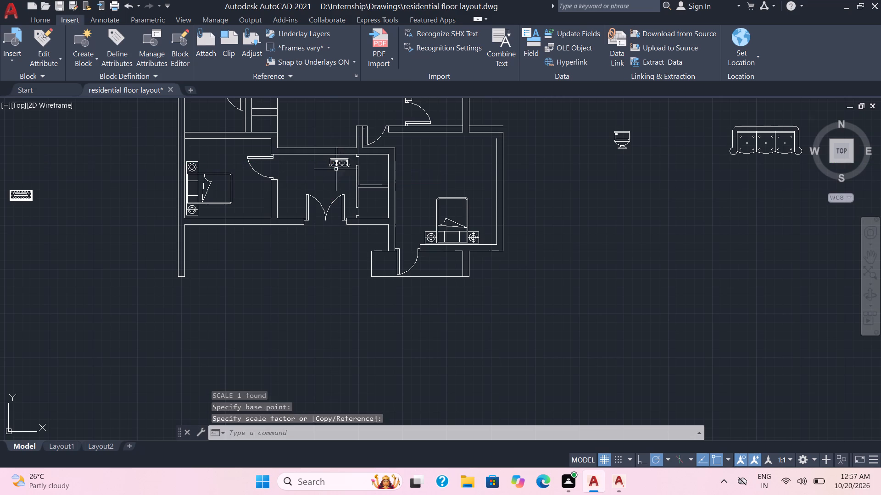
Delete the staged sofa block outside the plan, beyond the toilet block.
{"action": "left_click", "coordinate": [750, 176]}
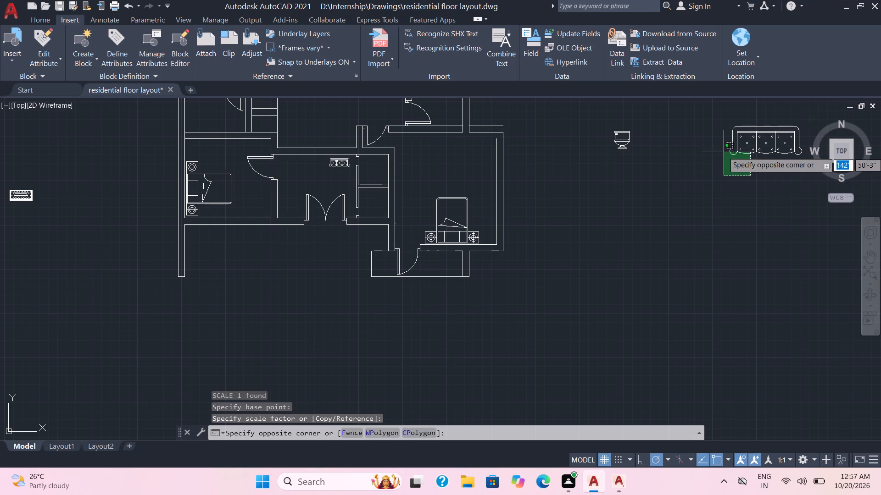
{"action": "left_click", "coordinate": [722, 131]}
{"action": "key", "text": "Delete"}
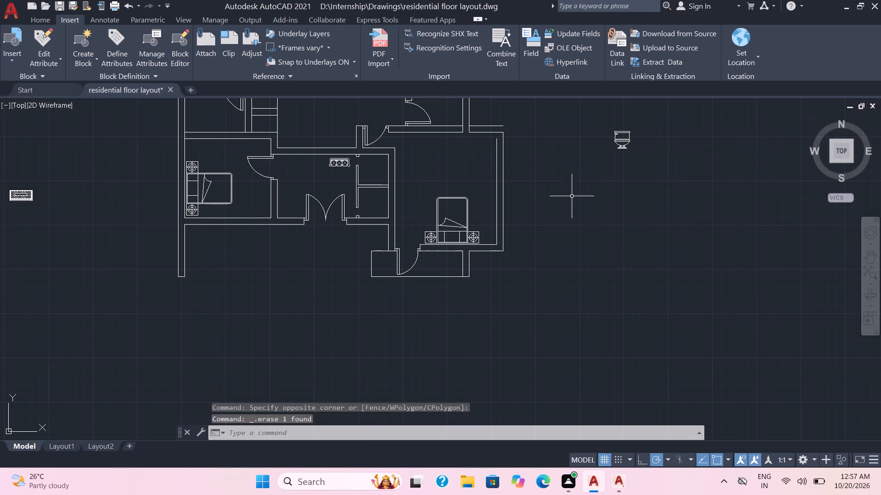
Draw connected guide lines across the entrance room's top wall, with two vertical segments marking an opening opposite the double door.
{"action": "scroll", "coordinate": [394, 202], "scroll_direction": "up", "scroll_amount": 1}
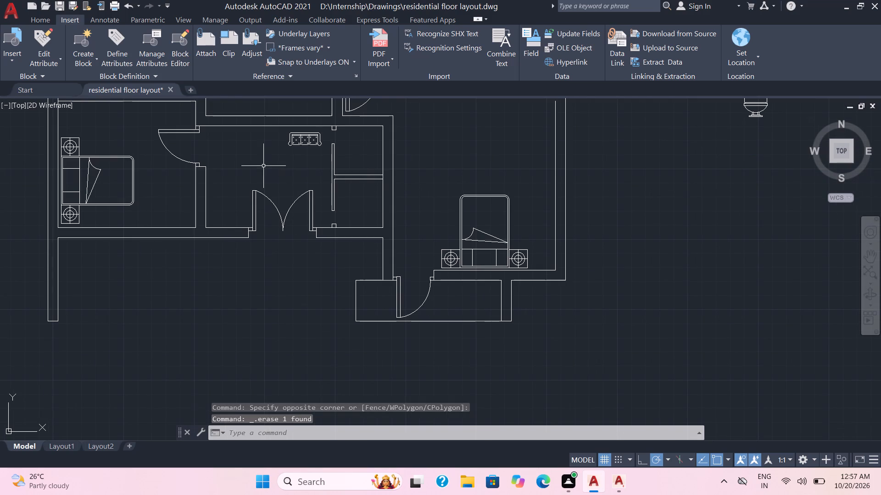
{"action": "middle_click_drag", "start_coordinate": [263, 166], "coordinate": [287, 224]}
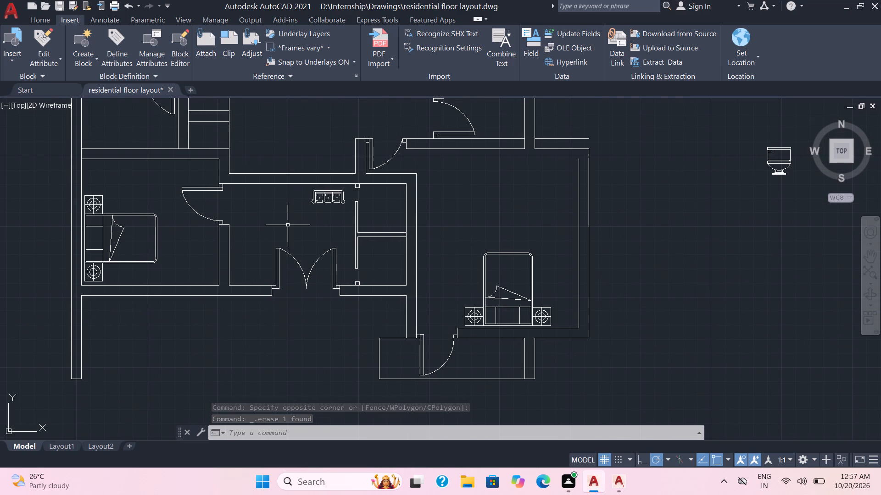
{"action": "key", "text": "o"}
{"action": "key", "text": "Return"}
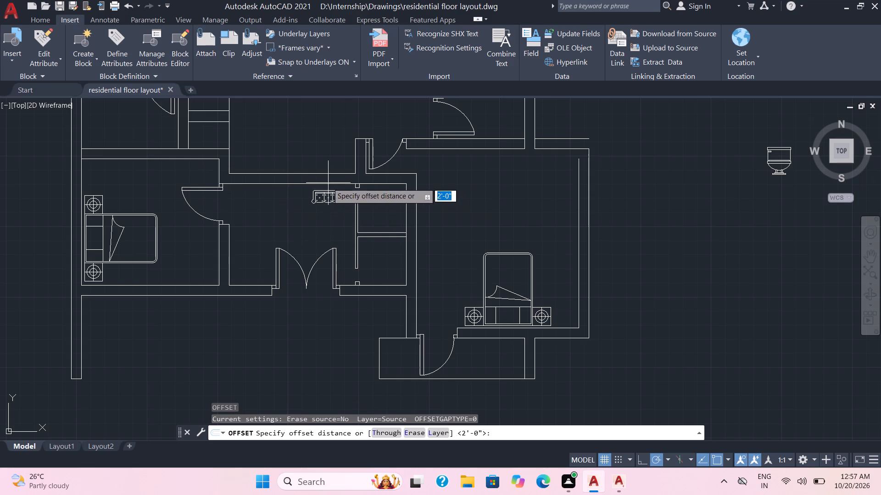
{"action": "left_click", "coordinate": [42, 21]}
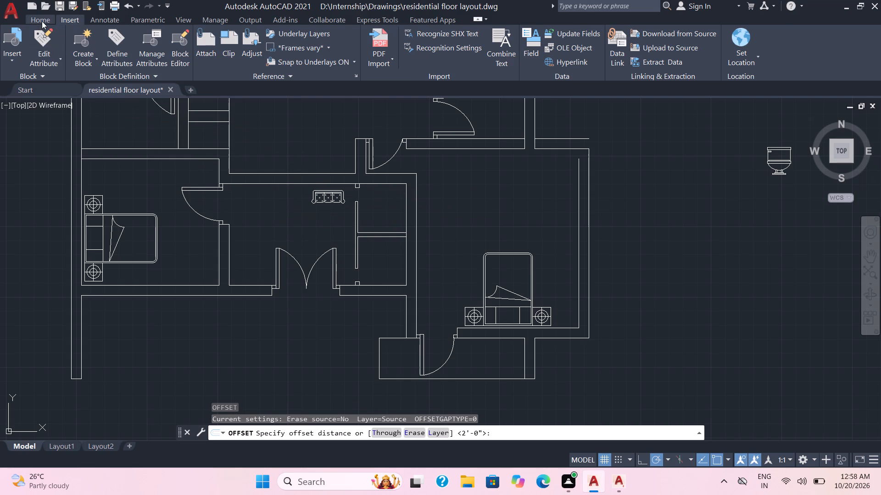
{"action": "left_click", "coordinate": [5, 45]}
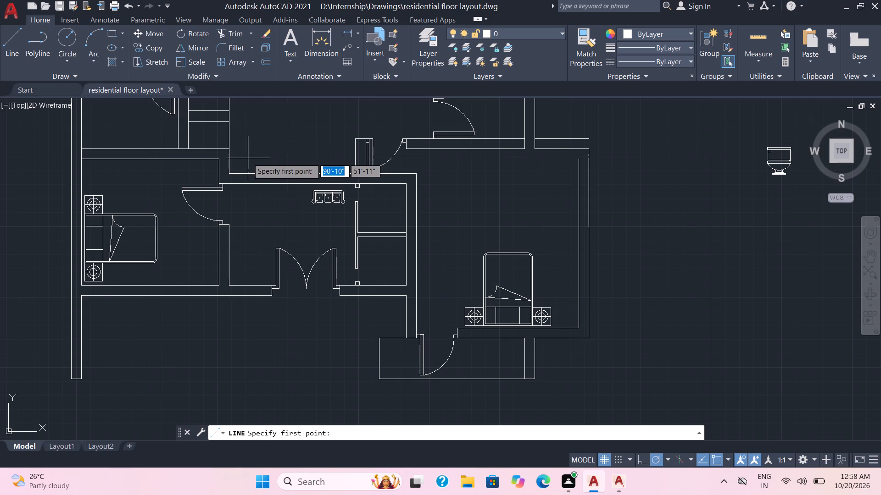
{"action": "left_click", "coordinate": [247, 159]}
{"action": "left_click", "coordinate": [248, 194]}
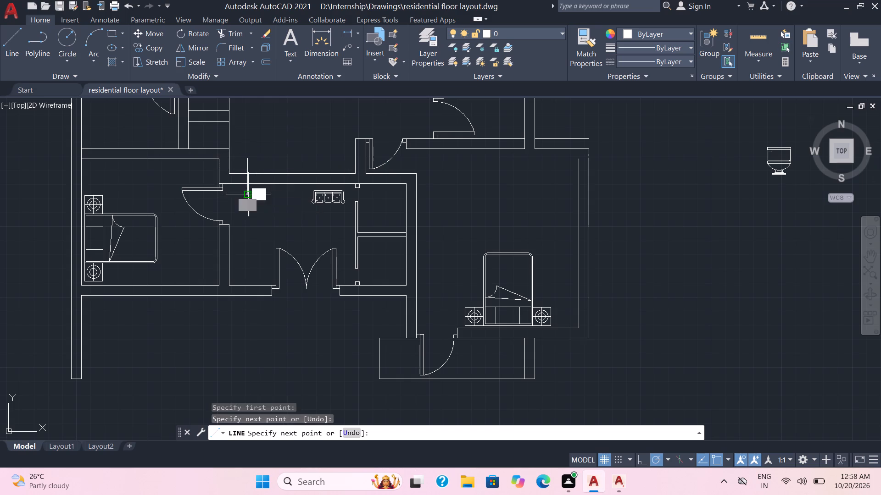
{"action": "left_click", "coordinate": [307, 159]}
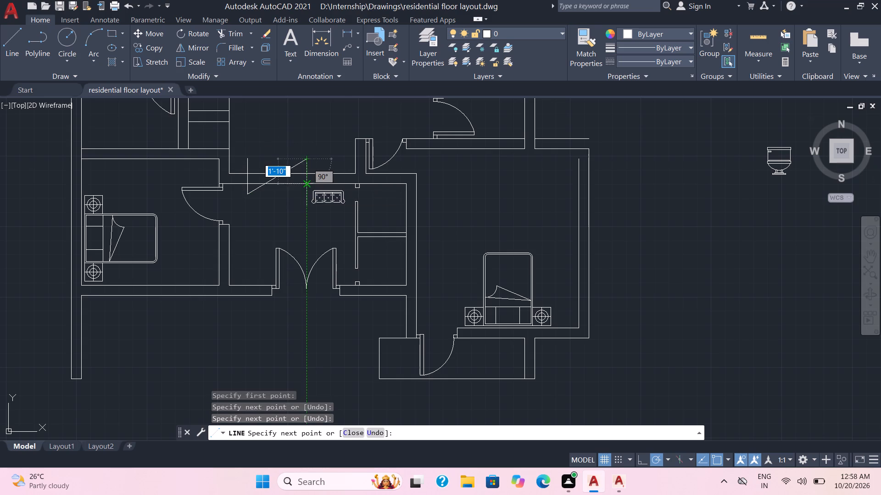
{"action": "left_click", "coordinate": [303, 197]}
{"action": "key", "text": "Escape"}
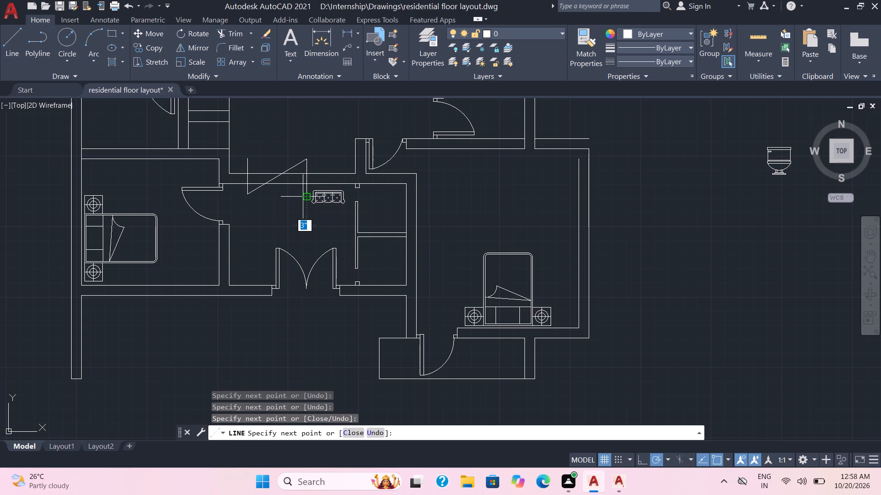
Trim the top wall between the two vertical guide lines and remove the leftover guide pieces, leaving a capped opening.
{"action": "type", "text": "tr"}
{"action": "key", "text": "Return"}
{"action": "left_click", "coordinate": [279, 178]}
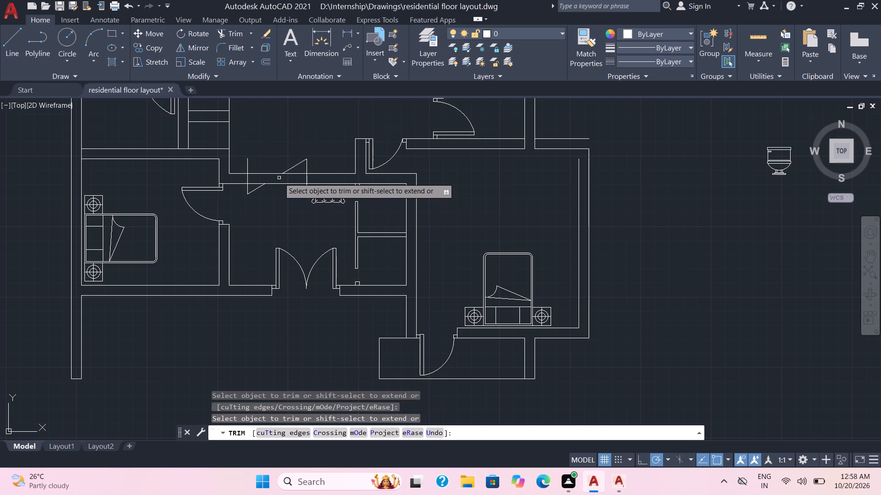
{"action": "left_click", "coordinate": [276, 175]}
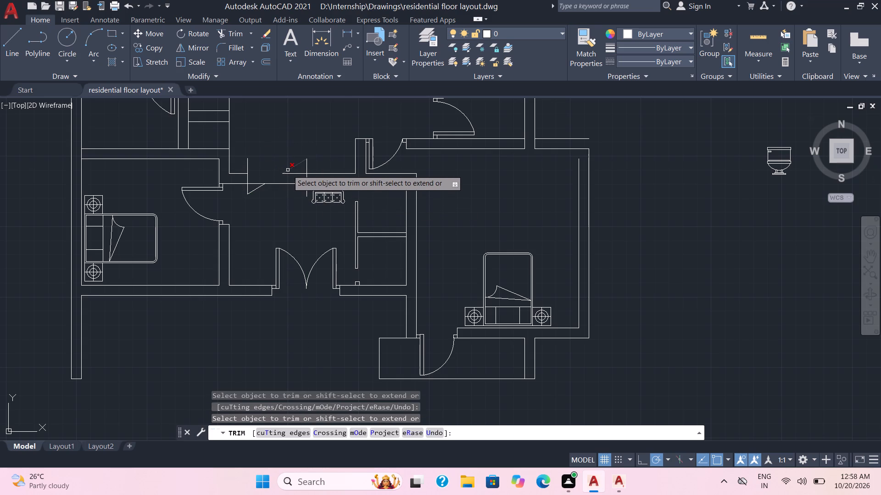
{"action": "left_click", "coordinate": [288, 170]}
{"action": "left_click", "coordinate": [291, 175]}
{"action": "left_click", "coordinate": [308, 165]}
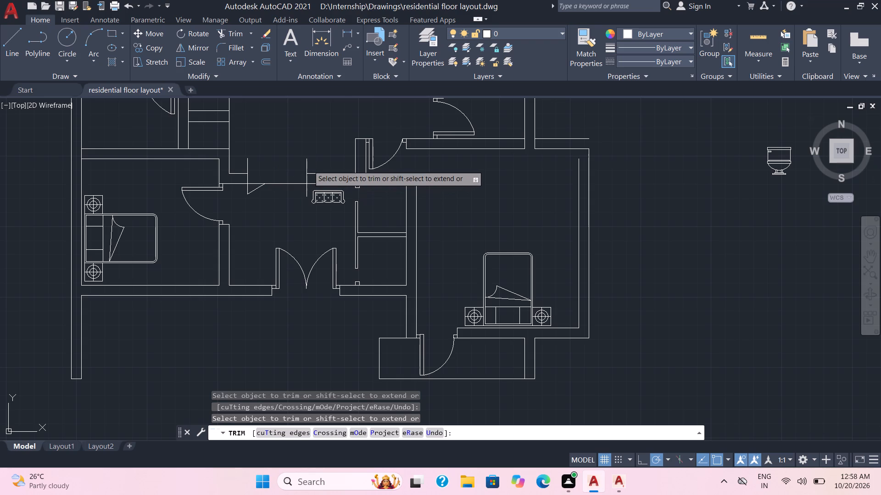
{"action": "left_click", "coordinate": [294, 185]}
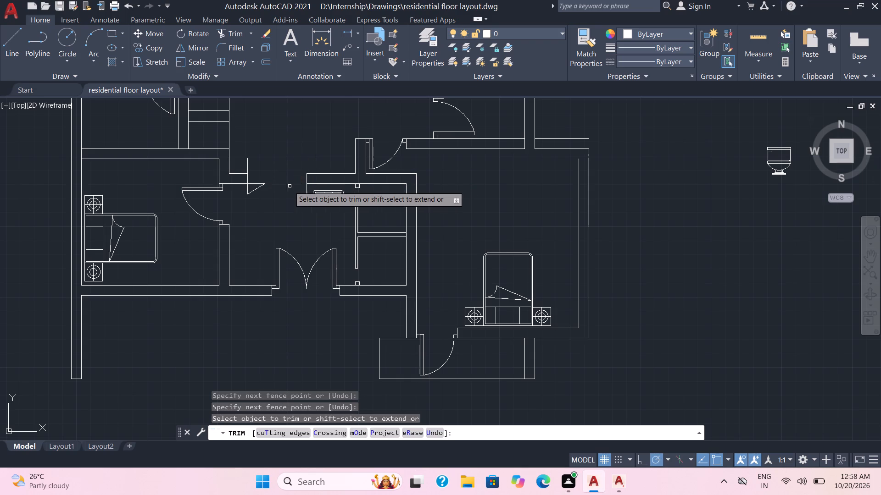
{"action": "left_click", "coordinate": [248, 193]}
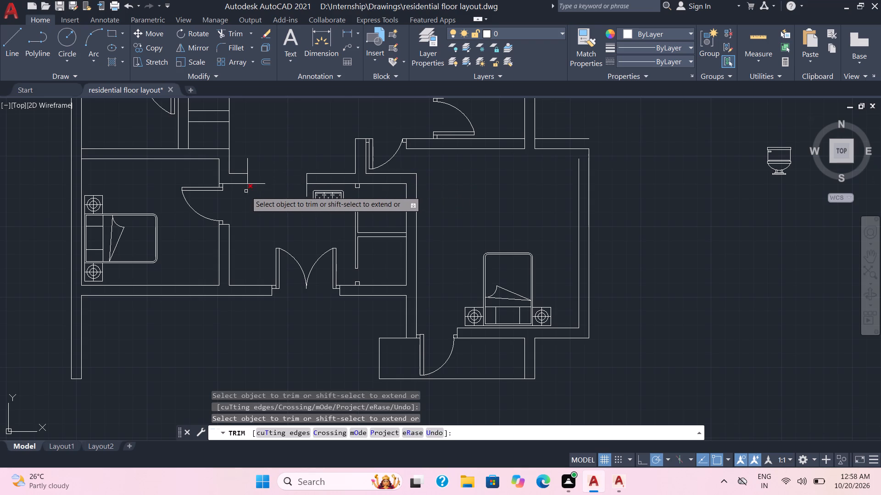
{"action": "left_click", "coordinate": [246, 191]}
{"action": "left_click", "coordinate": [254, 185]}
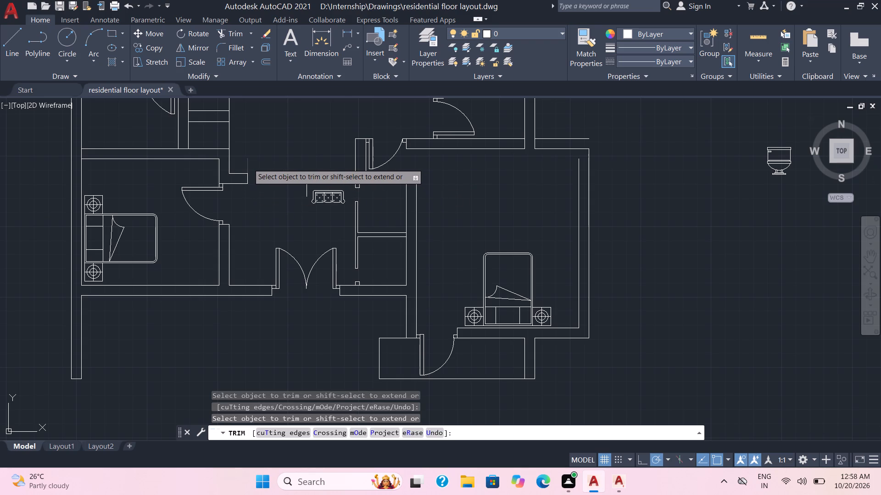
{"action": "left_click", "coordinate": [248, 164]}
{"action": "left_click", "coordinate": [307, 190]}
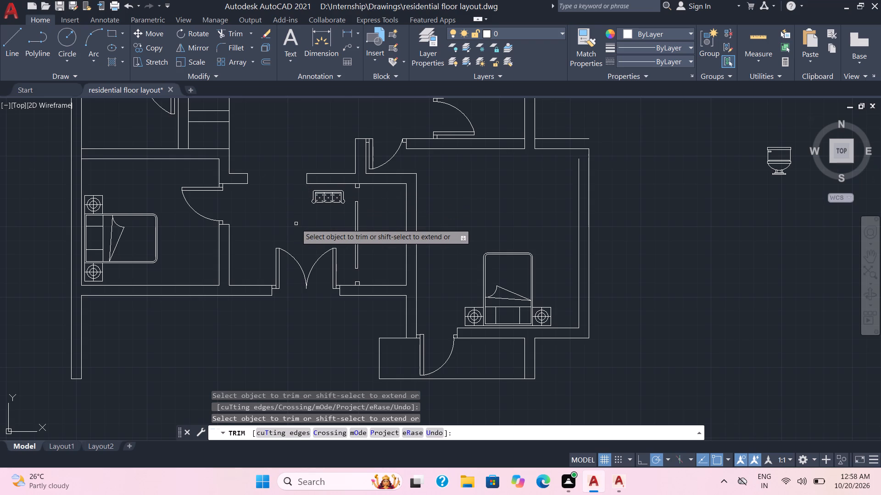
{"action": "key", "text": "Escape"}
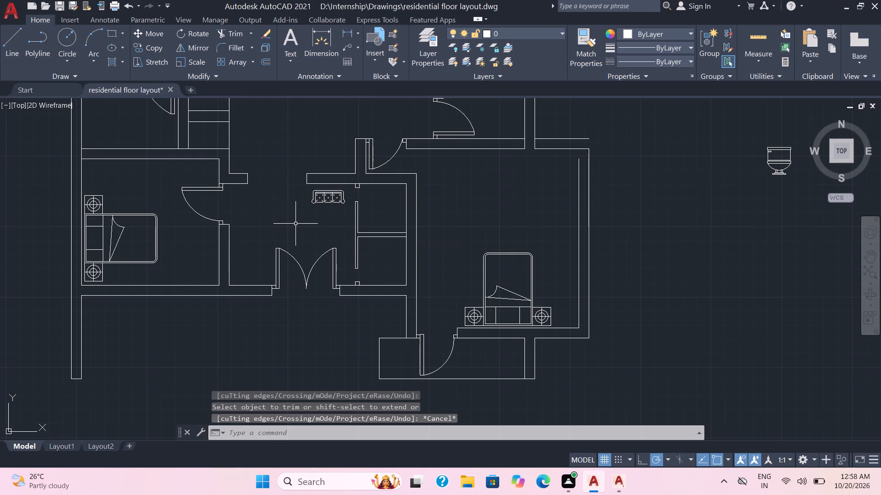
Copy the small sofa to the entrance room's lower-left area, beside the double door.
{"action": "left_click", "coordinate": [345, 209]}
{"action": "left_click", "coordinate": [329, 198]}
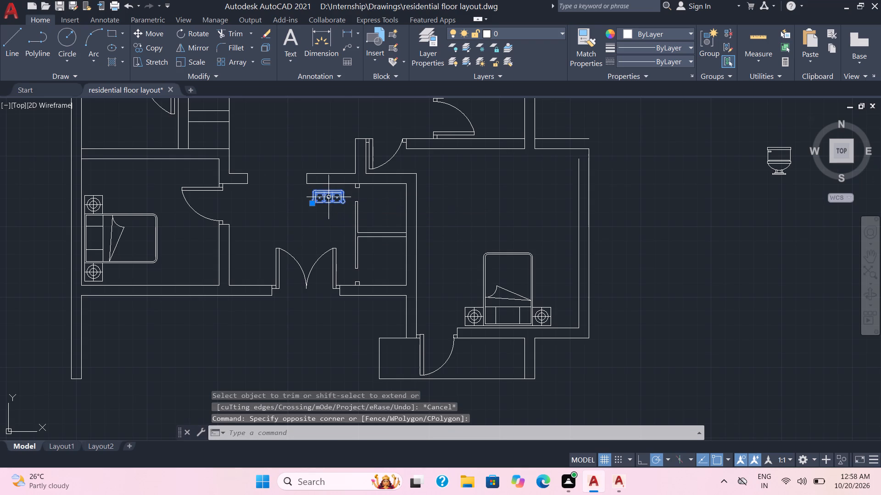
{"action": "type", "text": "co"}
{"action": "key", "text": "Return"}
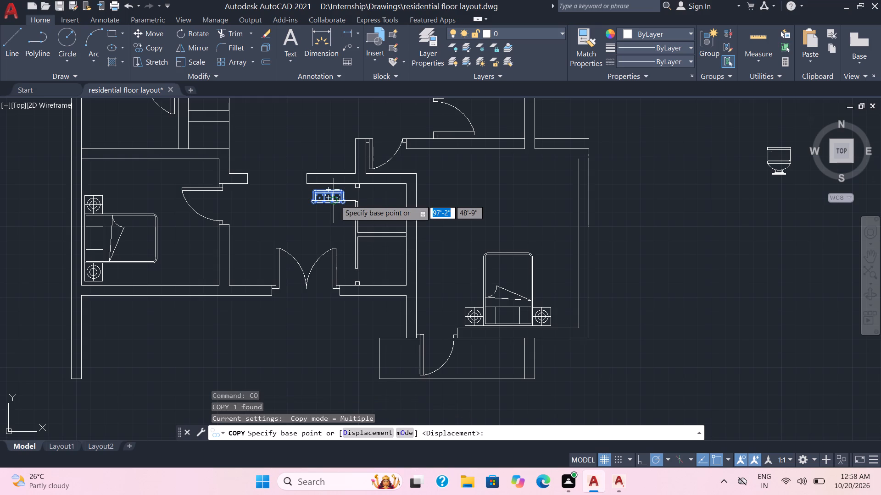
{"action": "left_click", "coordinate": [335, 199]}
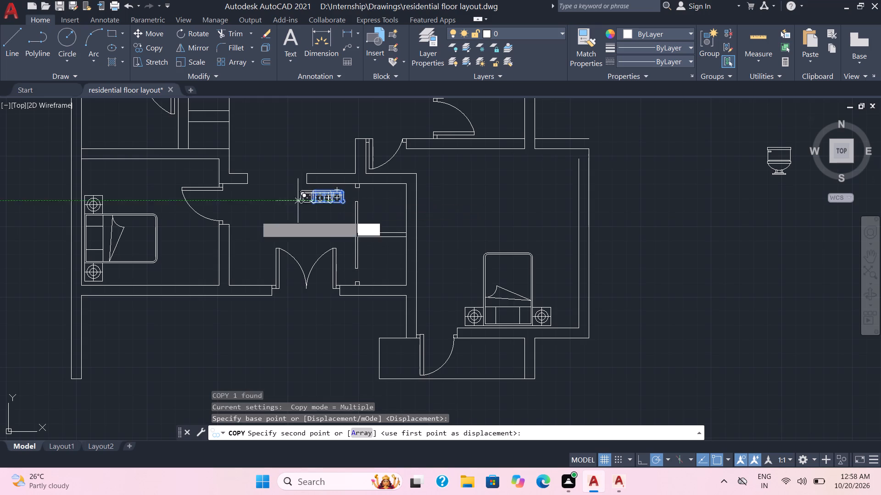
{"action": "left_click", "coordinate": [253, 253]}
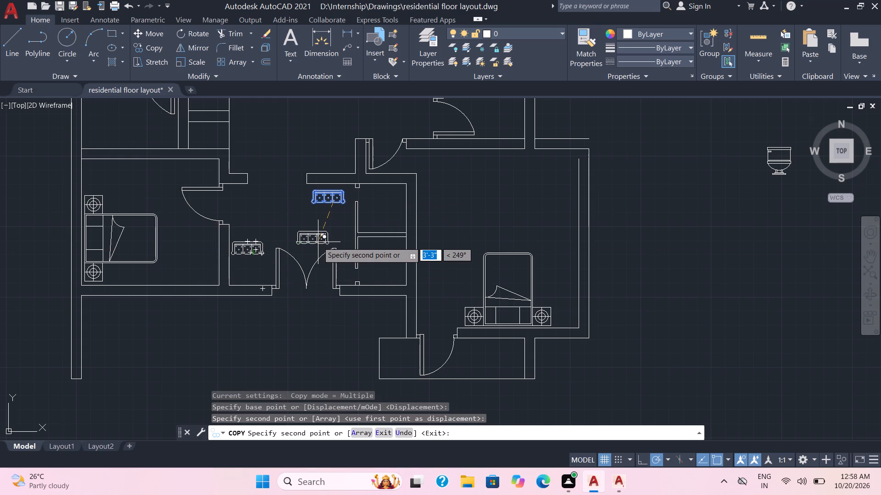
{"action": "key", "text": "Escape"}
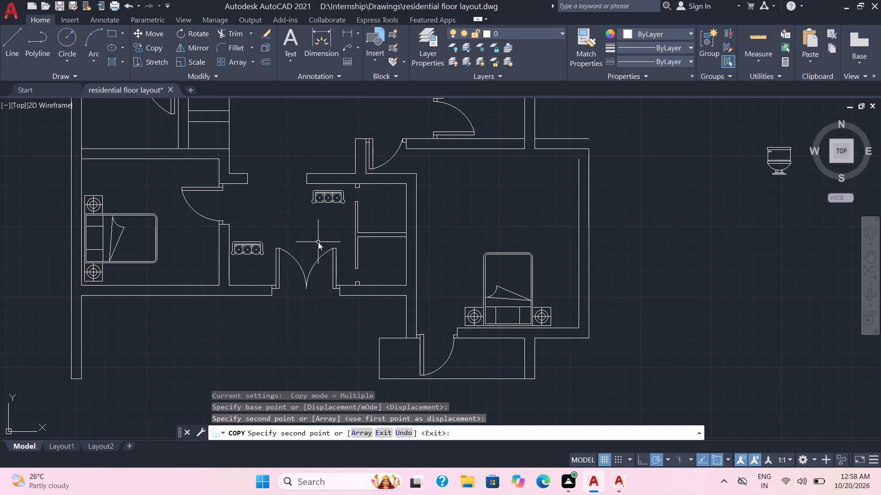
Rotate the copied sofa 90° counterclockwise so its back faces the entrance room's left wall.
{"action": "type", "text": "ro"}
{"action": "key", "text": "Return"}
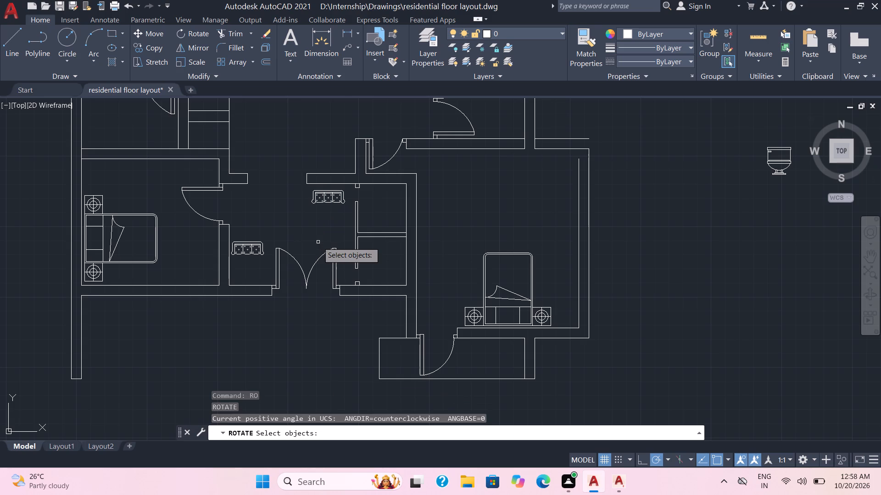
{"action": "left_click", "coordinate": [259, 250]}
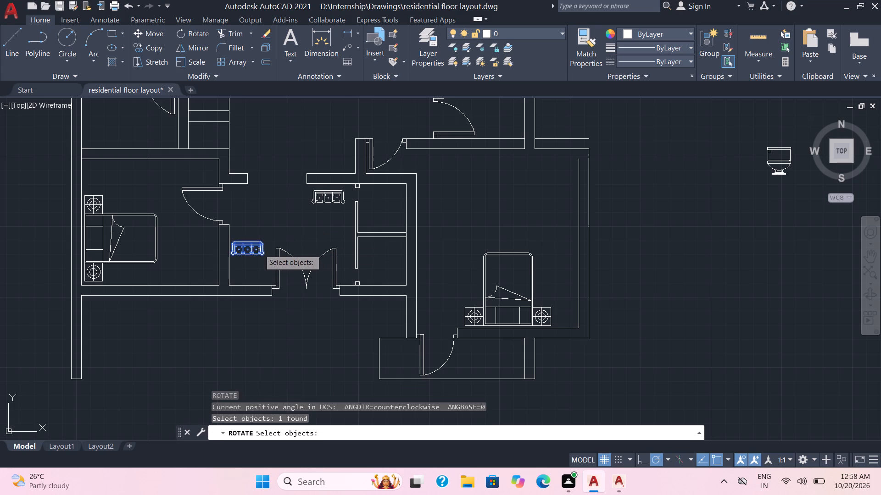
{"action": "key", "text": "Return"}
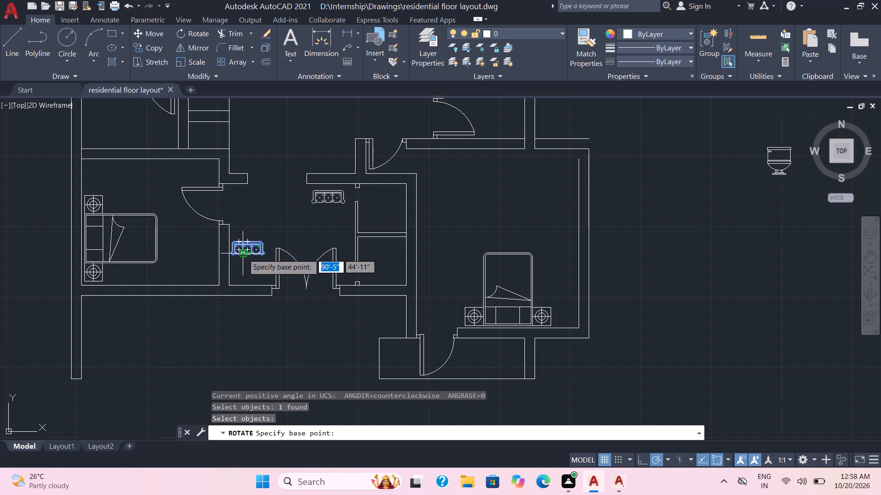
{"action": "scroll", "coordinate": [242, 254], "scroll_direction": "up", "scroll_amount": 2}
{"action": "left_click", "coordinate": [254, 243]}
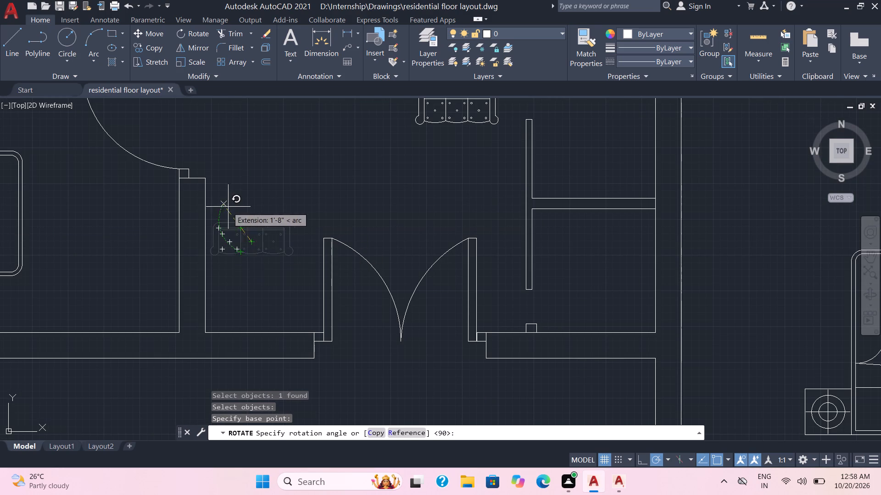
{"action": "left_click", "coordinate": [251, 194]}
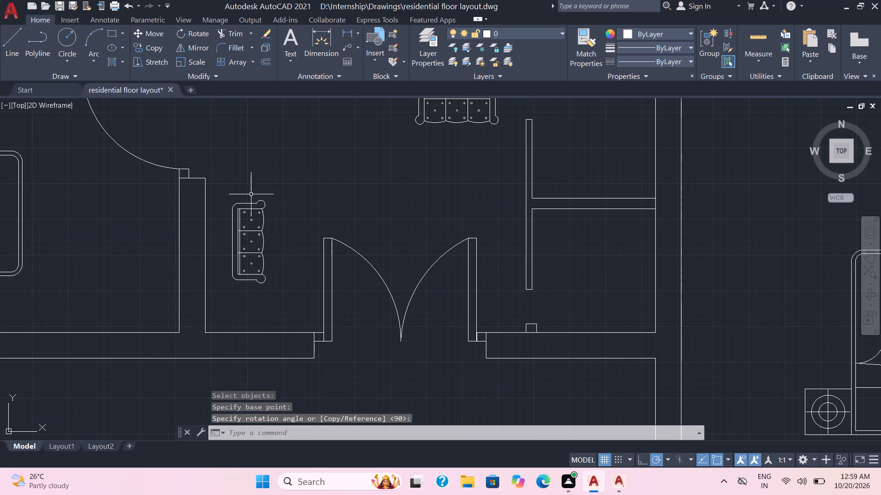
Move the rotated sofa down and closer to the entrance room's left wall, beside the double door.
{"action": "left_click", "coordinate": [270, 294]}
{"action": "left_click", "coordinate": [247, 251]}
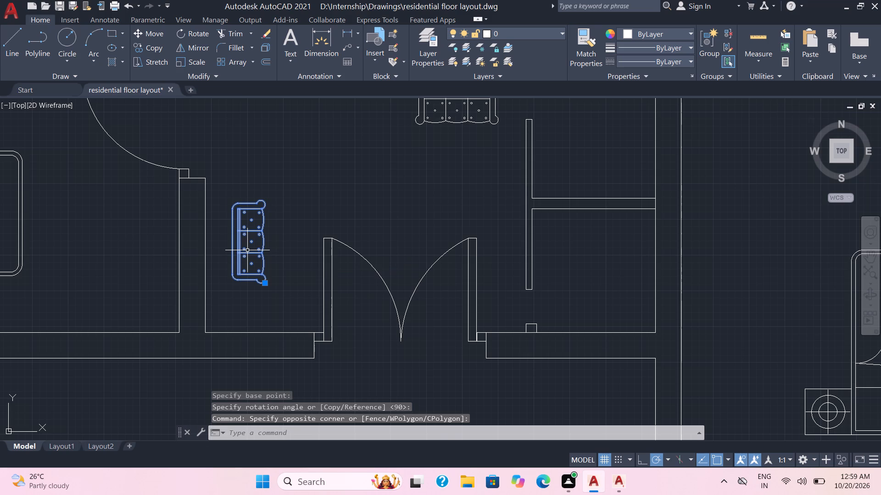
{"action": "key", "text": "m"}
{"action": "key", "text": "Return"}
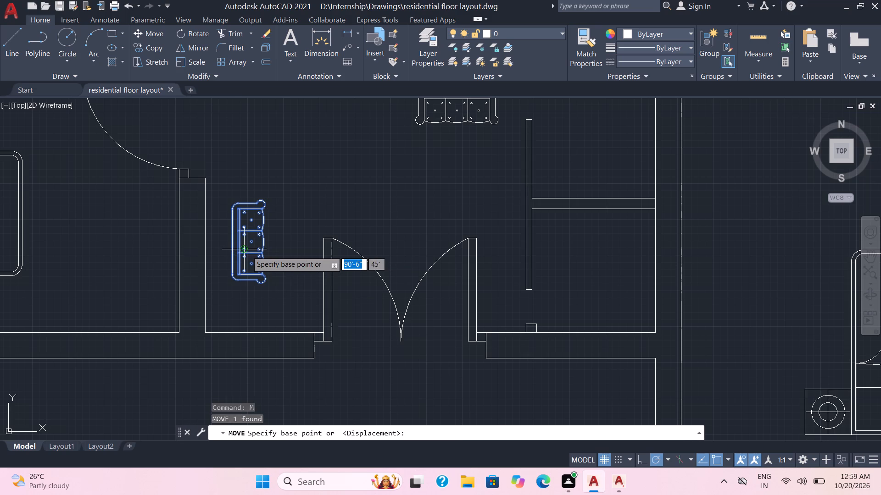
{"action": "left_click", "coordinate": [246, 251]}
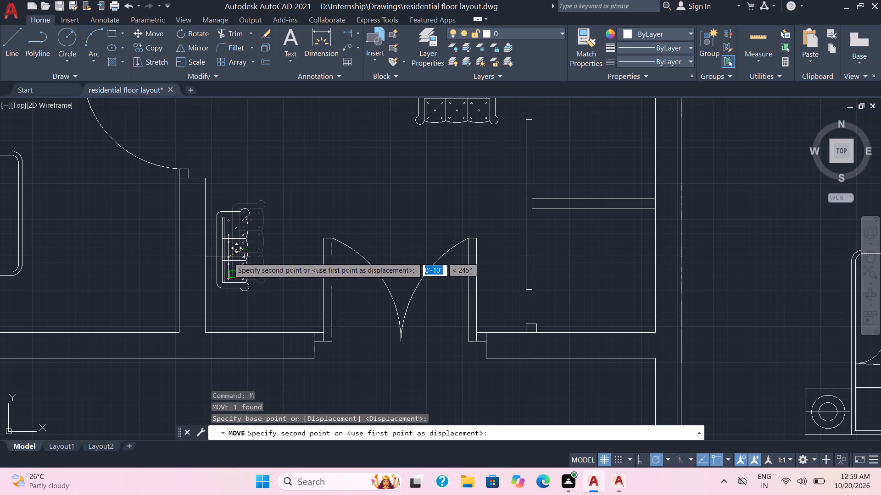
{"action": "left_click", "coordinate": [230, 257]}
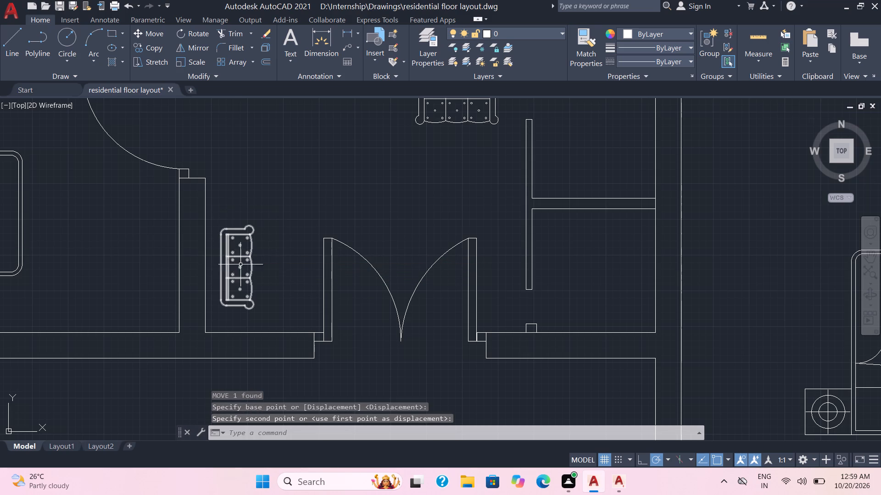
Enlarge the left-wall sofa freehand from its lower front corner until its back meets the entrance room's left wall.
{"action": "scroll", "coordinate": [272, 295], "scroll_direction": "down", "scroll_amount": 1}
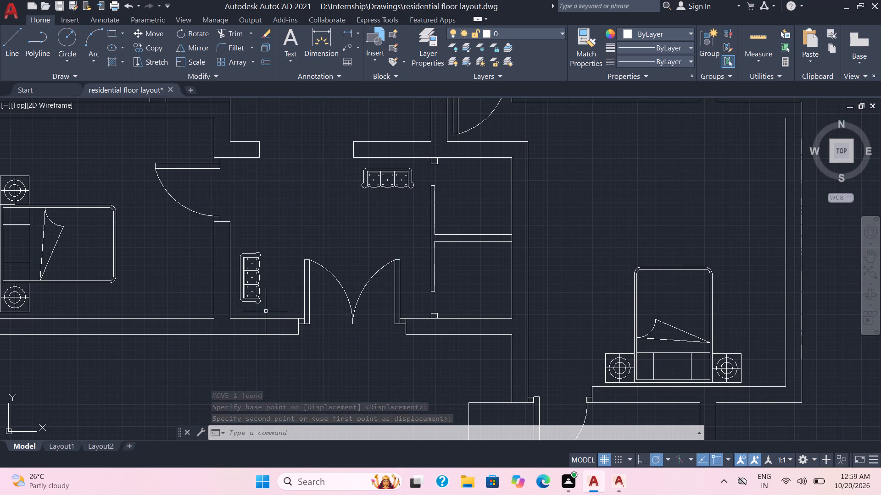
{"action": "left_click", "coordinate": [266, 311]}
{"action": "left_click", "coordinate": [248, 274]}
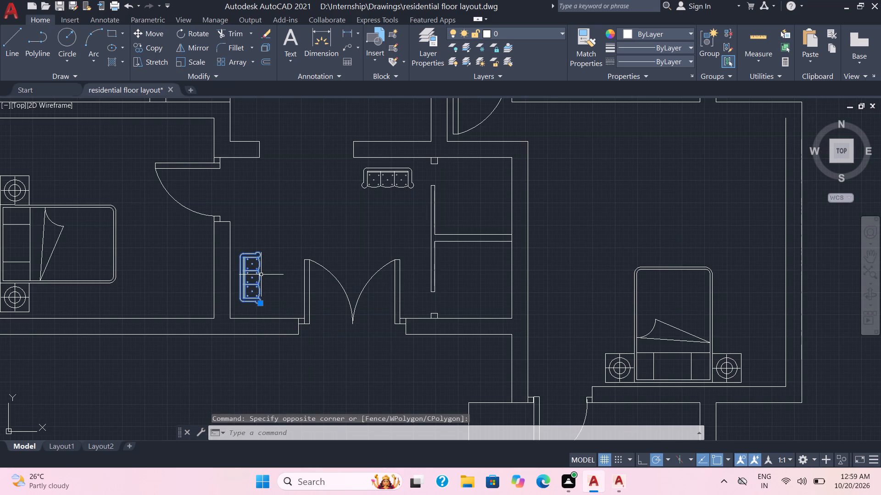
{"action": "type", "text": "sc"}
{"action": "key", "text": "Return"}
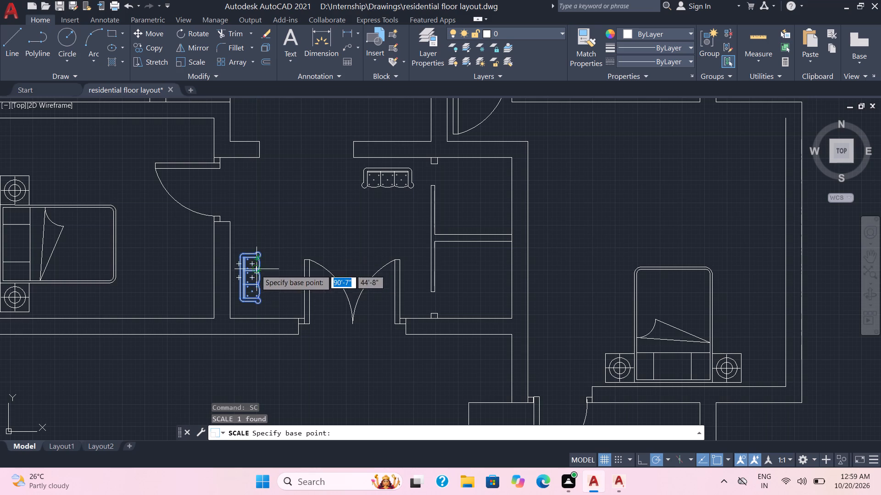
{"action": "left_click", "coordinate": [259, 304]}
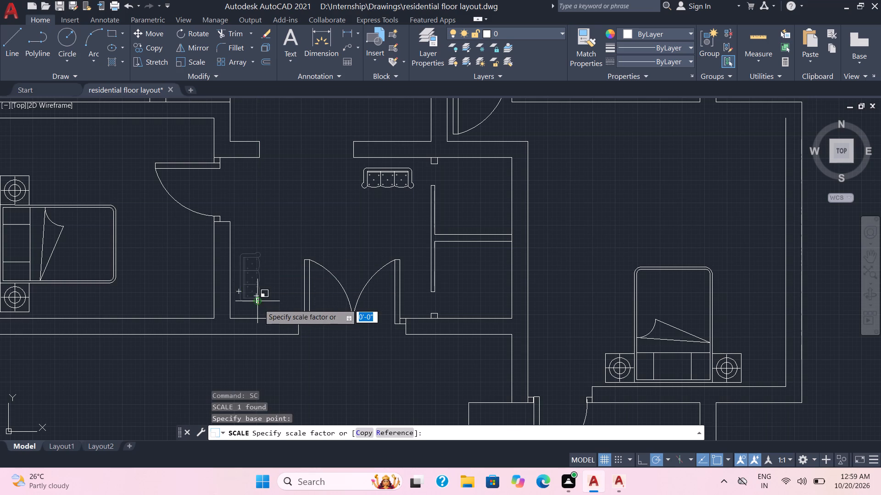
{"action": "left_click", "coordinate": [255, 265]}
Enlarge the sofa under the entrance room's top wall freehand from its lower-right corner.
{"action": "left_click", "coordinate": [423, 201]}
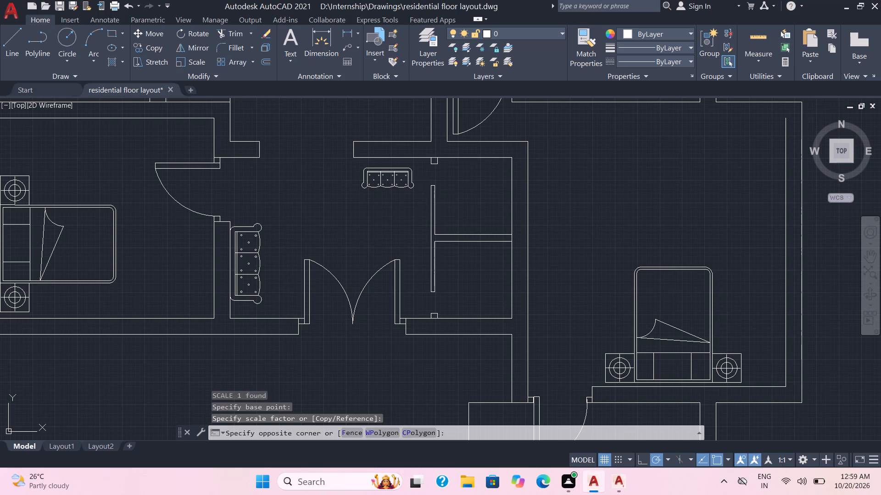
{"action": "left_click", "coordinate": [388, 179]}
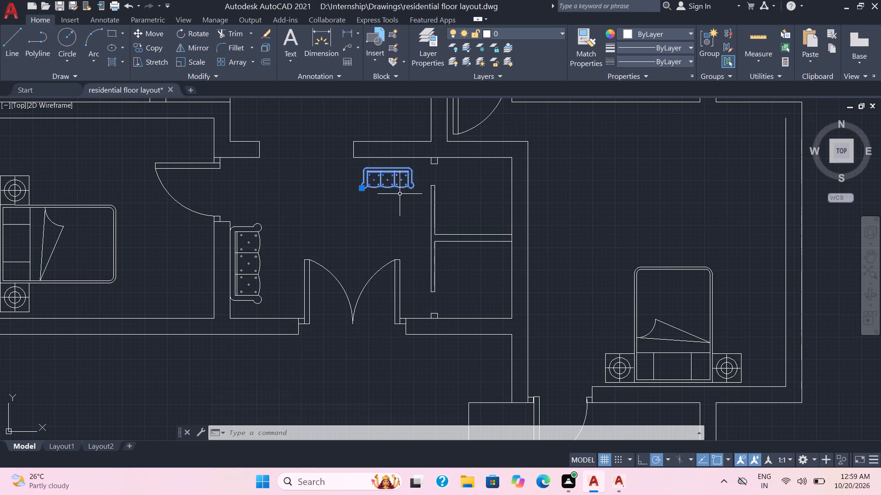
{"action": "type", "text": "sc"}
{"action": "key", "text": "Return"}
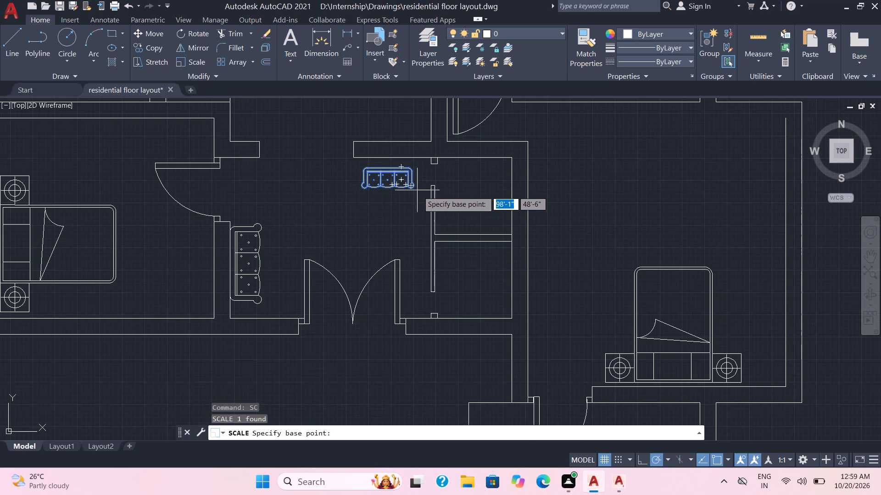
{"action": "left_click", "coordinate": [408, 184]}
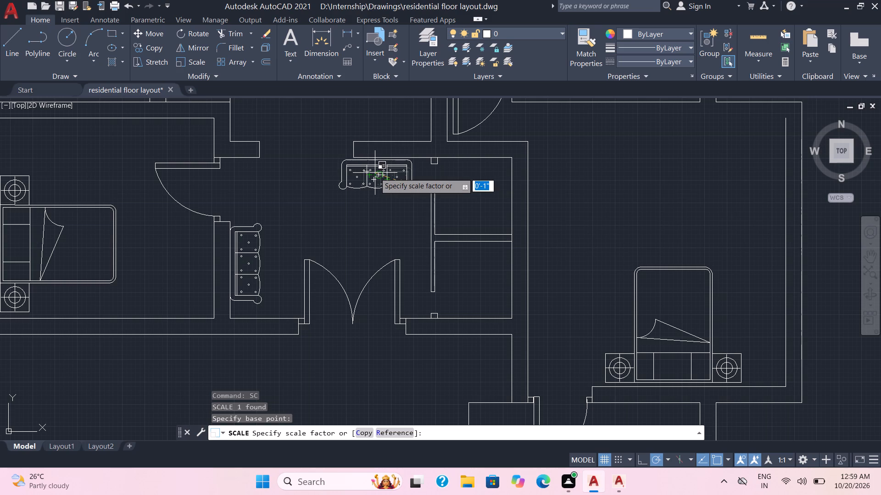
{"action": "left_click", "coordinate": [375, 173]}
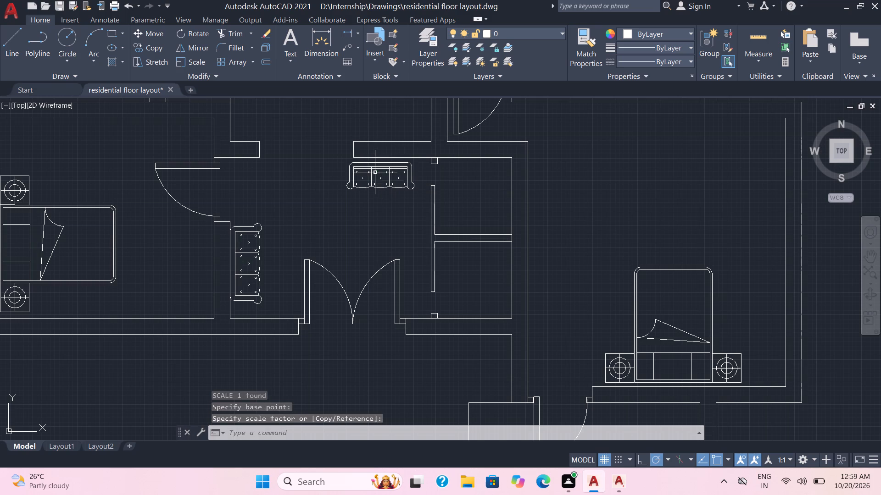
Move the enlarged upper sofa slightly right and up, tight beneath the wall segment beside the opening.
{"action": "left_click", "coordinate": [417, 198]}
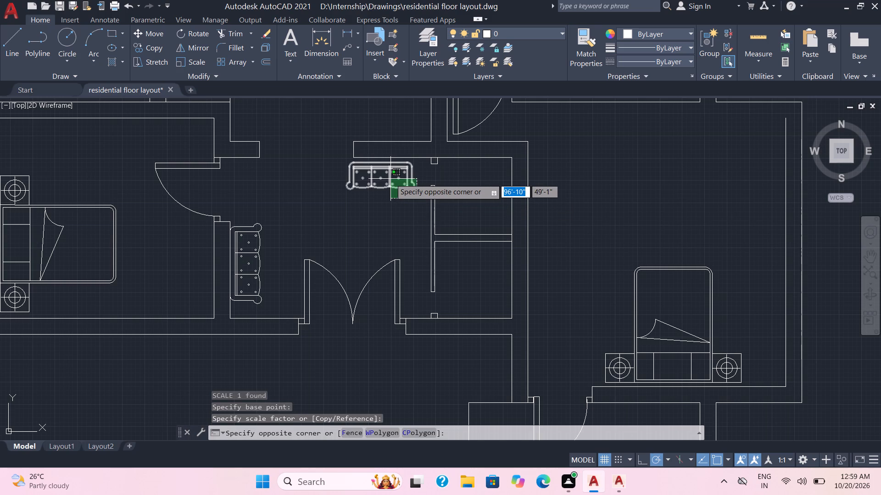
{"action": "left_click", "coordinate": [390, 179]}
{"action": "key", "text": "m"}
{"action": "key", "text": "Return"}
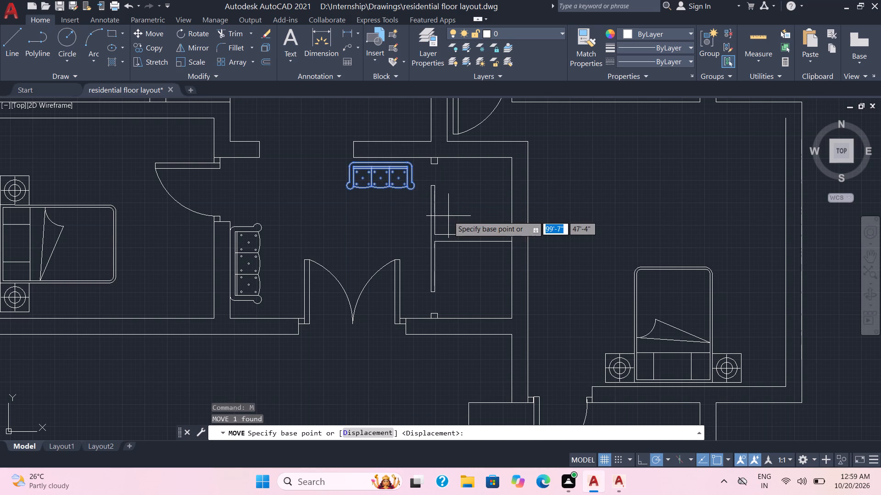
{"action": "left_click", "coordinate": [350, 188]}
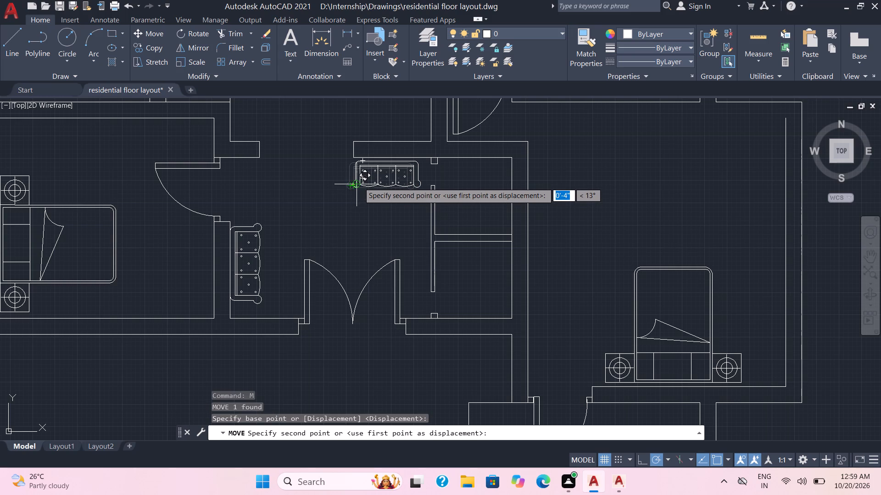
{"action": "left_click", "coordinate": [359, 182]}
Copy the toilet block from outside the plan into the small bathroom above the lower-left bedroom.
{"action": "scroll", "coordinate": [379, 254], "scroll_direction": "down", "scroll_amount": 1}
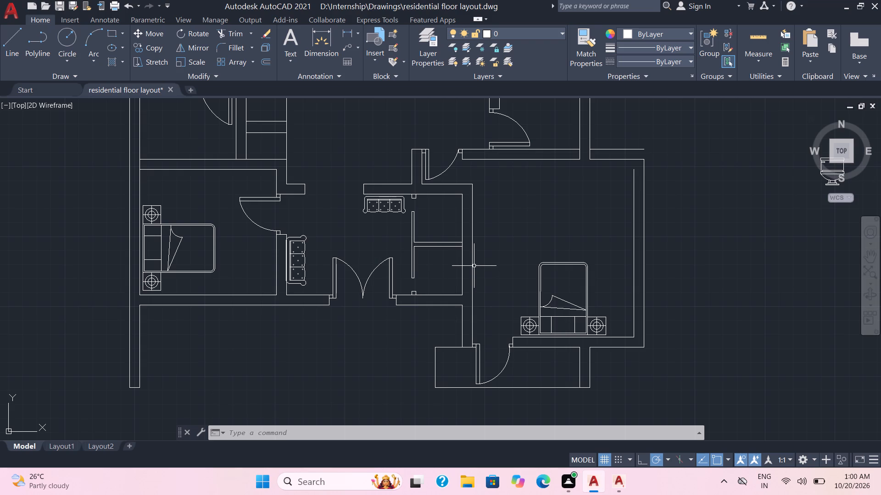
{"action": "scroll", "coordinate": [474, 266], "scroll_direction": "down", "scroll_amount": 1}
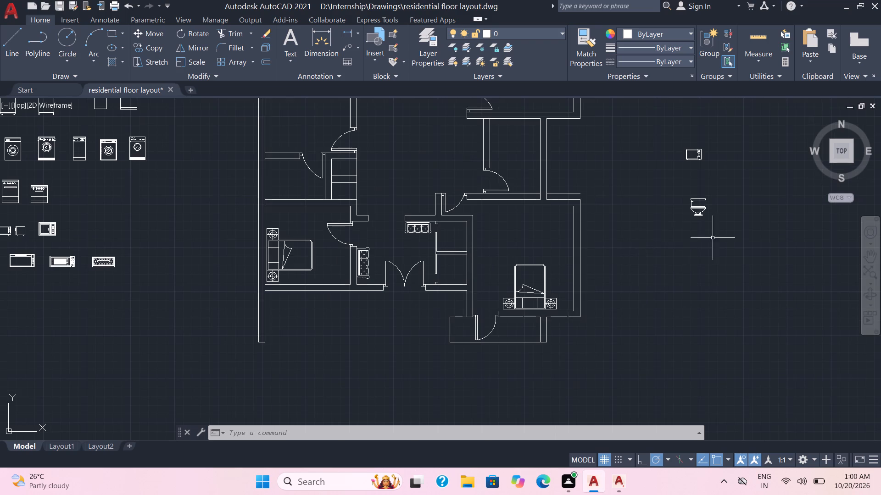
{"action": "left_click", "coordinate": [719, 231]}
{"action": "left_click", "coordinate": [681, 193]}
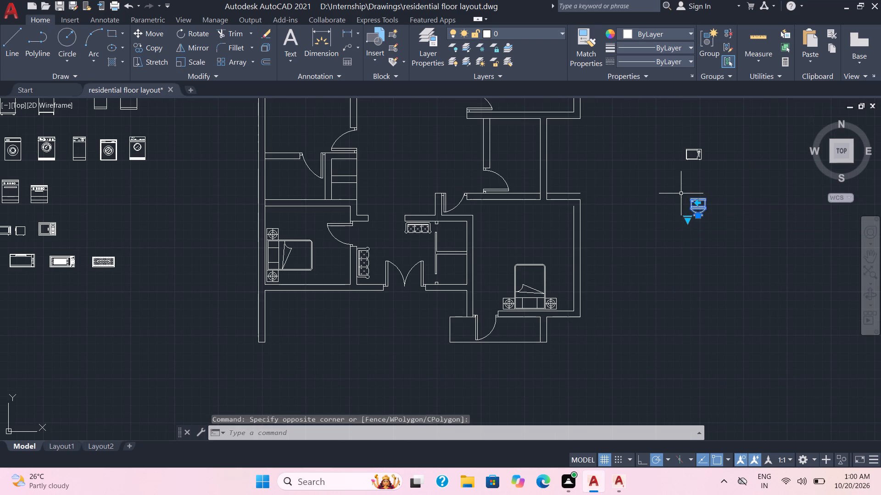
{"action": "scroll", "coordinate": [700, 209], "scroll_direction": "up", "scroll_amount": 2}
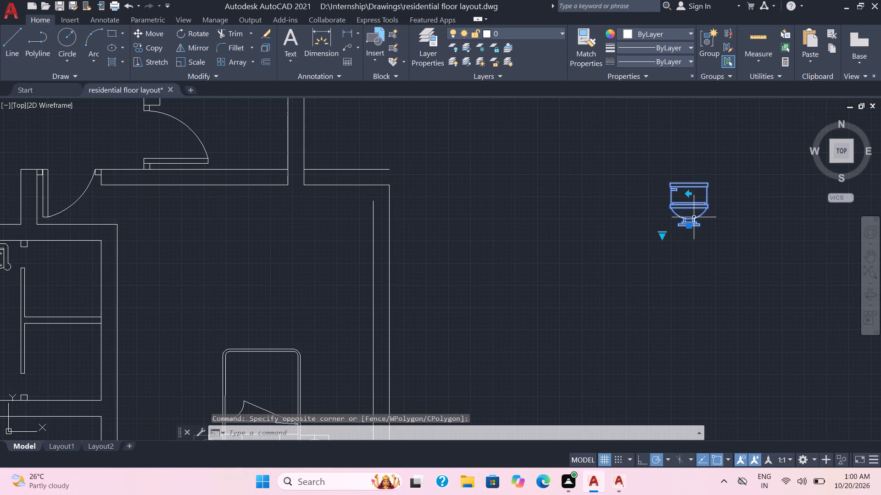
{"action": "type", "text": "co"}
{"action": "key", "text": "Return"}
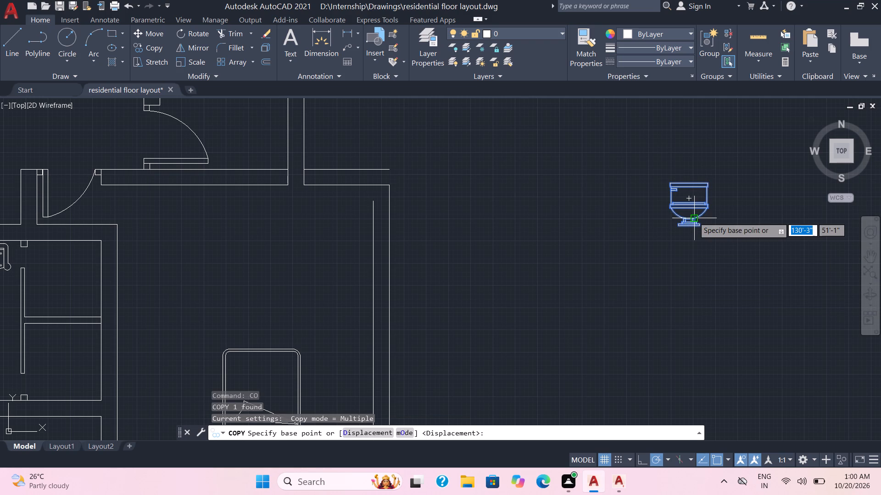
{"action": "left_click", "coordinate": [692, 215]}
{"action": "scroll", "coordinate": [250, 300], "scroll_direction": "down", "scroll_amount": 2}
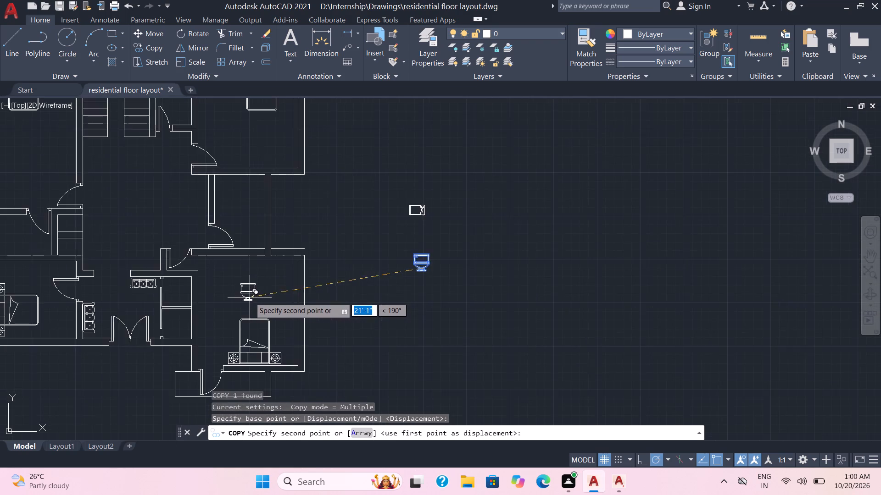
{"action": "scroll", "coordinate": [250, 297], "scroll_direction": "down", "scroll_amount": 2}
{"action": "scroll", "coordinate": [145, 276], "scroll_direction": "up", "scroll_amount": 2}
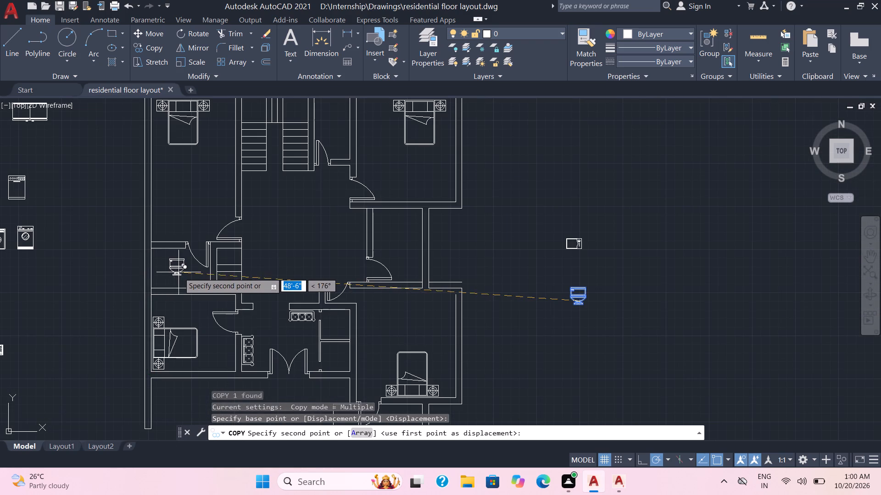
{"action": "scroll", "coordinate": [177, 273], "scroll_direction": "up", "scroll_amount": 1}
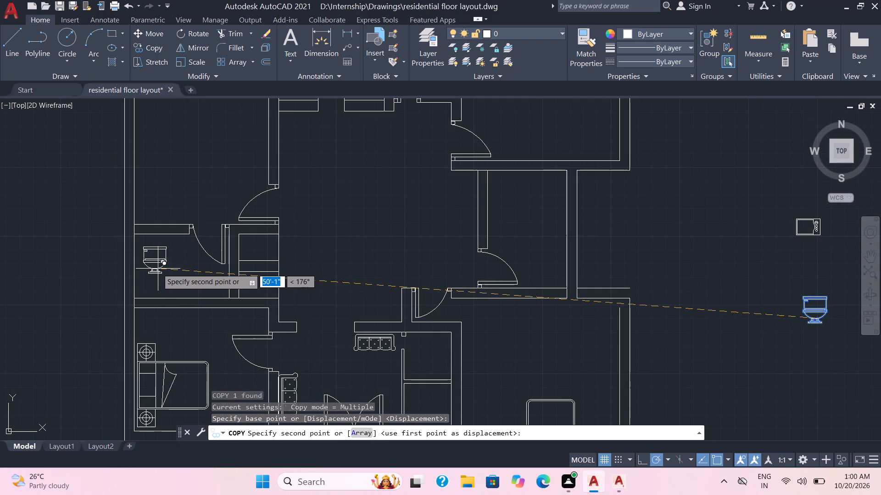
{"action": "left_click", "coordinate": [162, 267]}
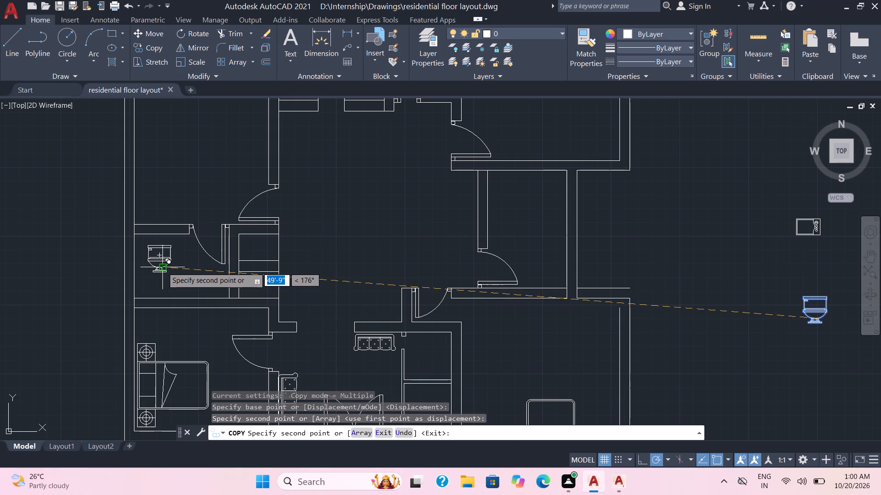
Place two more toilet copies, in the bathroom beside the staircase and in the topmost bathroom's upper-right corner.
{"action": "scroll", "coordinate": [306, 260], "scroll_direction": "down", "scroll_amount": 2}
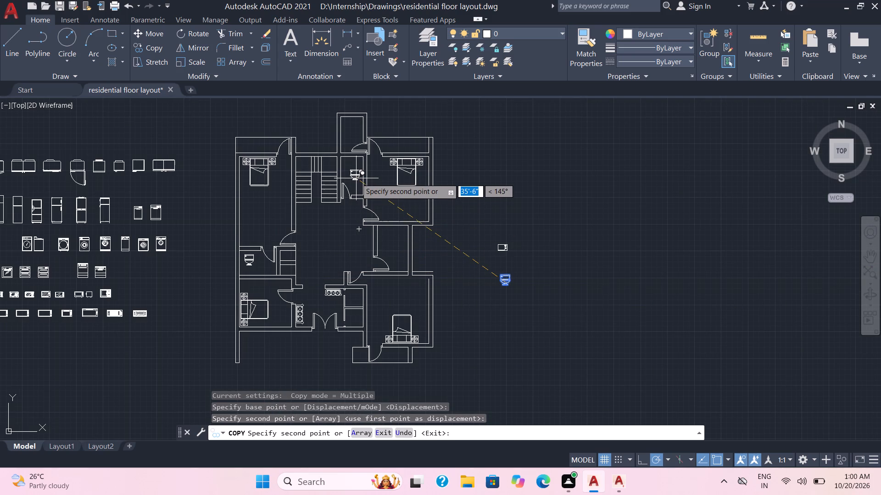
{"action": "scroll", "coordinate": [356, 178], "scroll_direction": "up", "scroll_amount": 2}
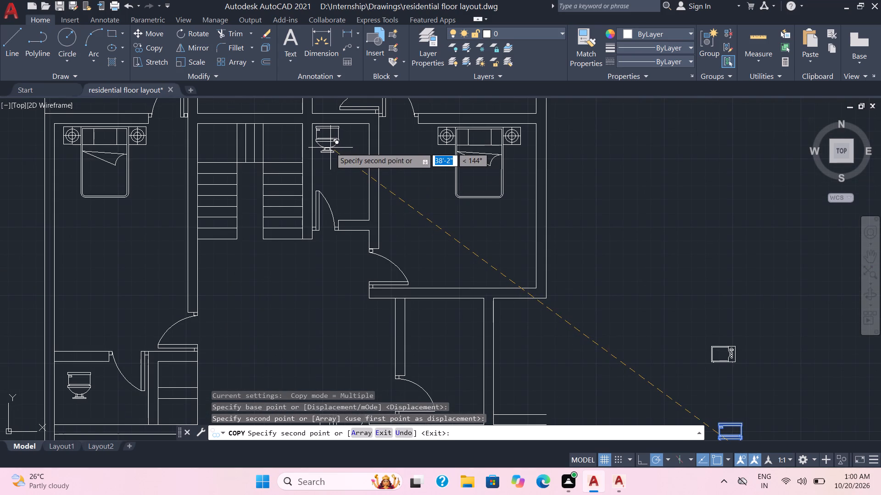
{"action": "left_click", "coordinate": [330, 147]}
{"action": "scroll", "coordinate": [340, 135], "scroll_direction": "down", "scroll_amount": 2}
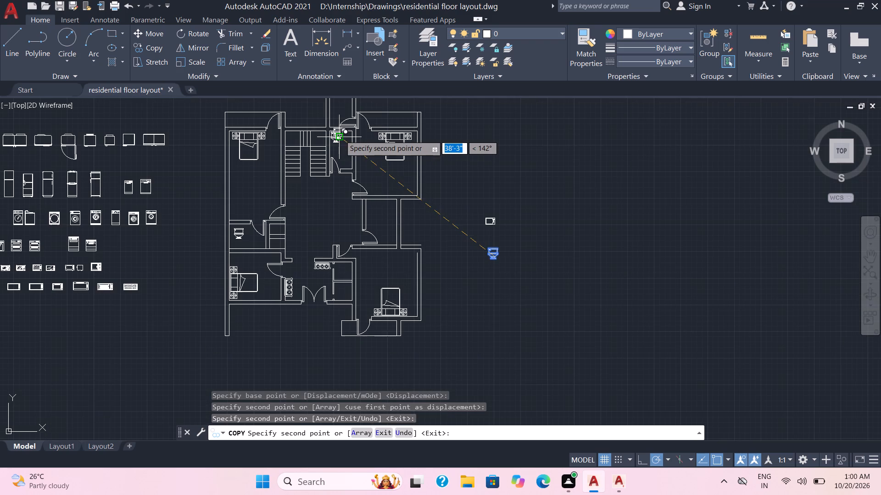
{"action": "middle_click_drag", "start_coordinate": [342, 134], "coordinate": [338, 213]}
{"action": "scroll", "coordinate": [348, 170], "scroll_direction": "up", "scroll_amount": 2}
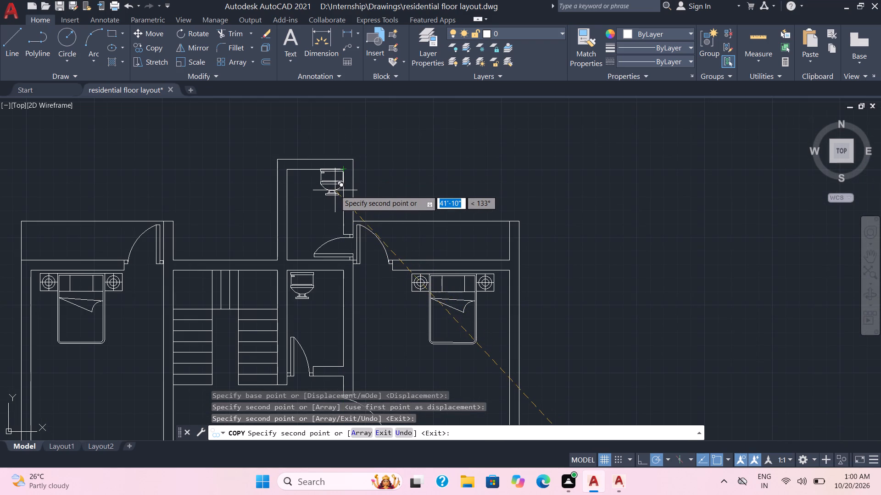
{"action": "scroll", "coordinate": [335, 191], "scroll_direction": "up", "scroll_amount": 3}
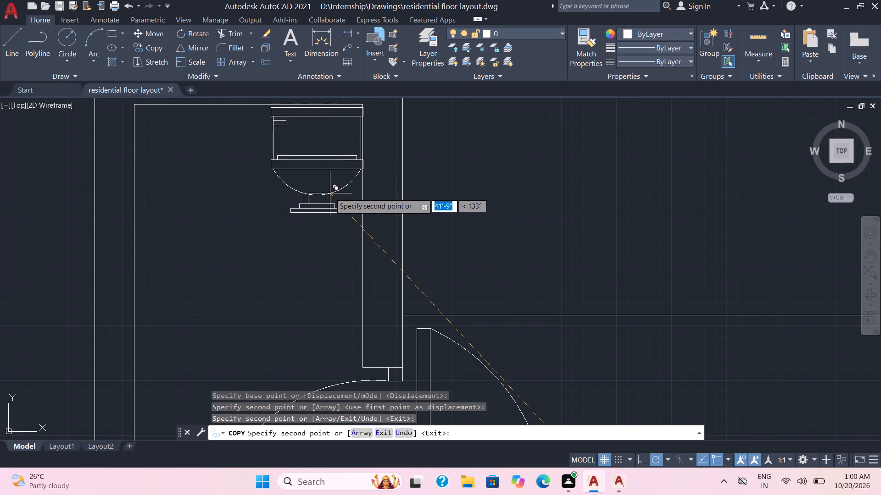
{"action": "left_click", "coordinate": [329, 192]}
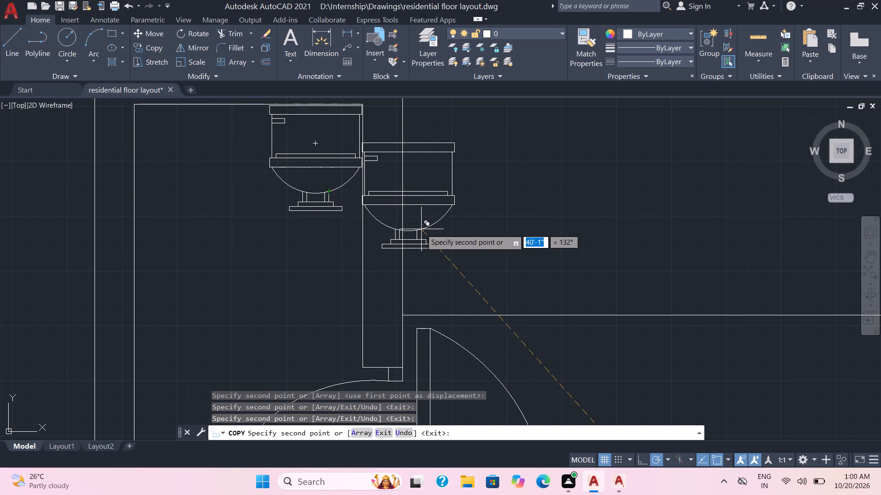
{"action": "scroll", "coordinate": [421, 229], "scroll_direction": "down", "scroll_amount": 1}
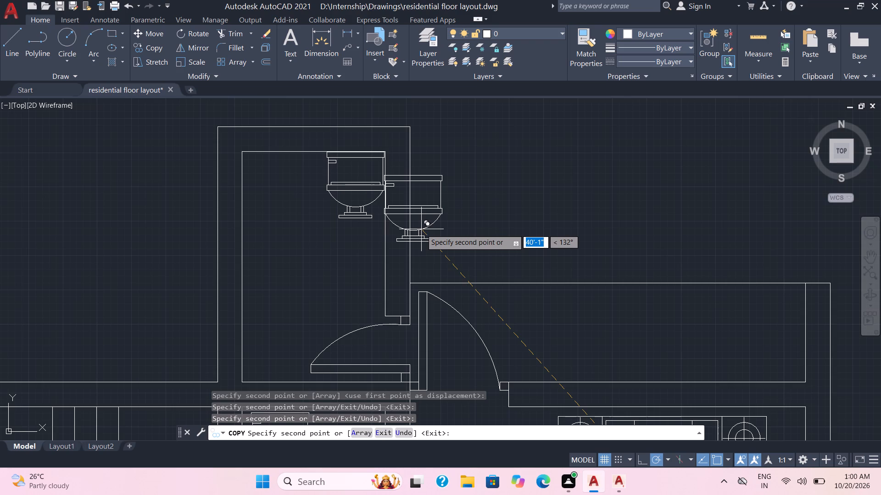
{"action": "scroll", "coordinate": [421, 229], "scroll_direction": "down", "scroll_amount": 1}
{"action": "middle_click_drag", "start_coordinate": [555, 235], "coordinate": [527, 91]}
{"action": "key", "text": "Escape"}
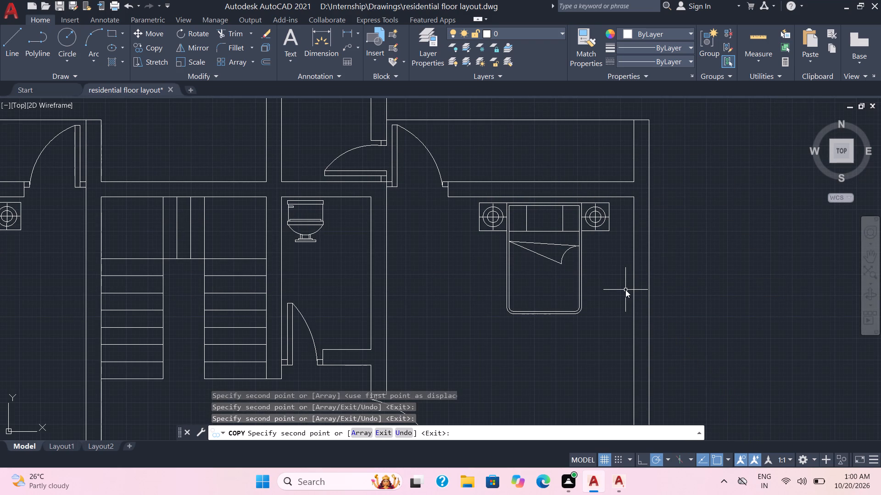
Delete the spare toilet block outside the plan, beyond its right side.
{"action": "scroll", "coordinate": [625, 289], "scroll_direction": "down", "scroll_amount": 3}
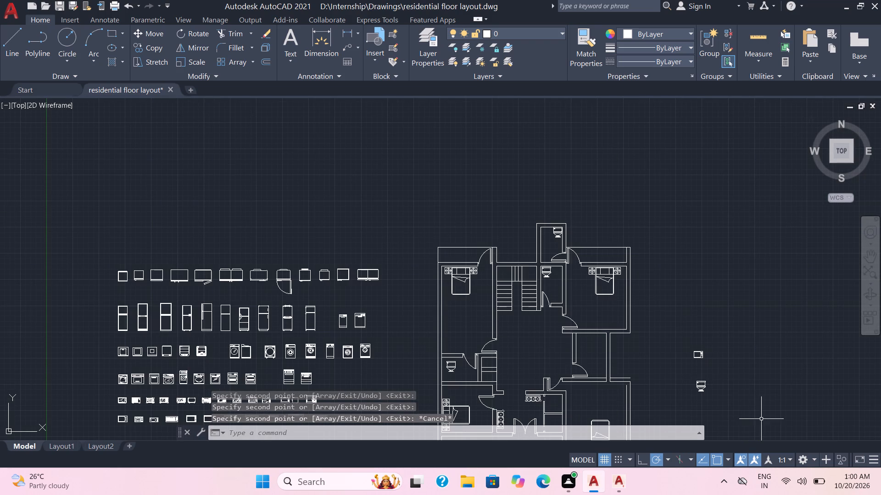
{"action": "left_click", "coordinate": [727, 408]}
{"action": "left_click", "coordinate": [665, 365]}
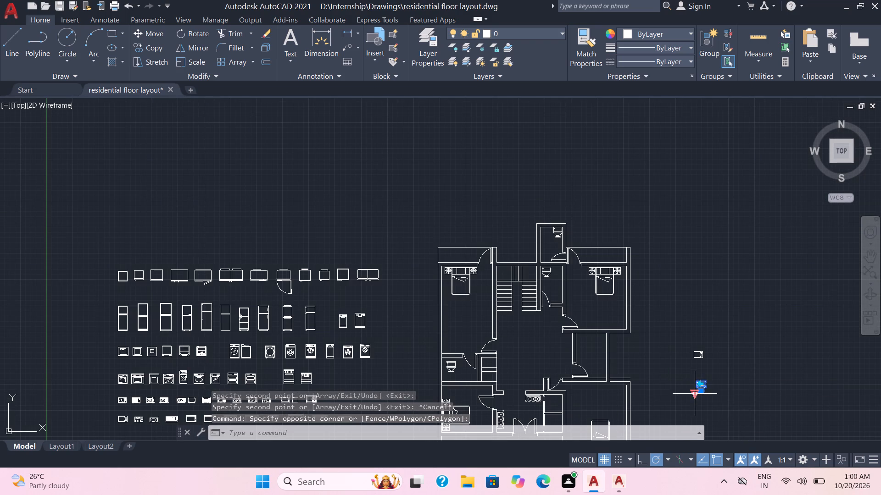
{"action": "key", "text": "Delete"}
Offset the right and top inner wall lines of the small room below the upper-right bedroom 2' inward.
{"action": "scroll", "coordinate": [644, 380], "scroll_direction": "up", "scroll_amount": 1}
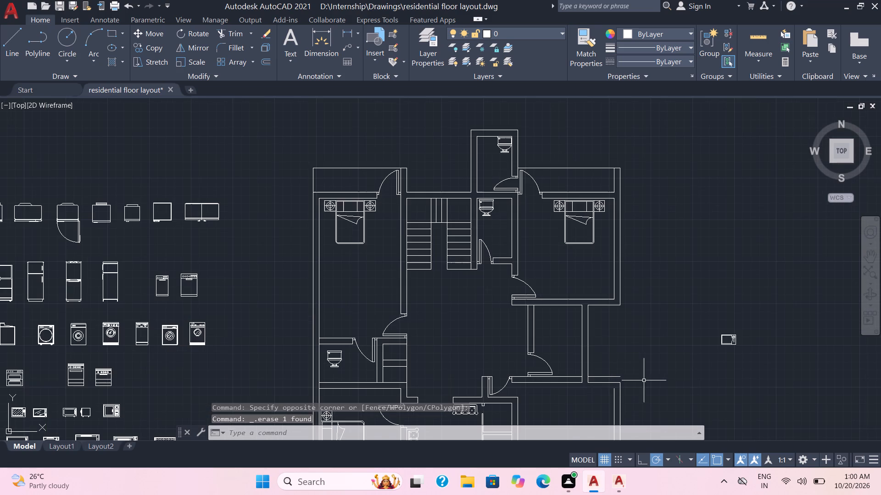
{"action": "scroll", "coordinate": [566, 350], "scroll_direction": "up", "scroll_amount": 3}
{"action": "scroll", "coordinate": [566, 350], "scroll_direction": "down", "scroll_amount": 2}
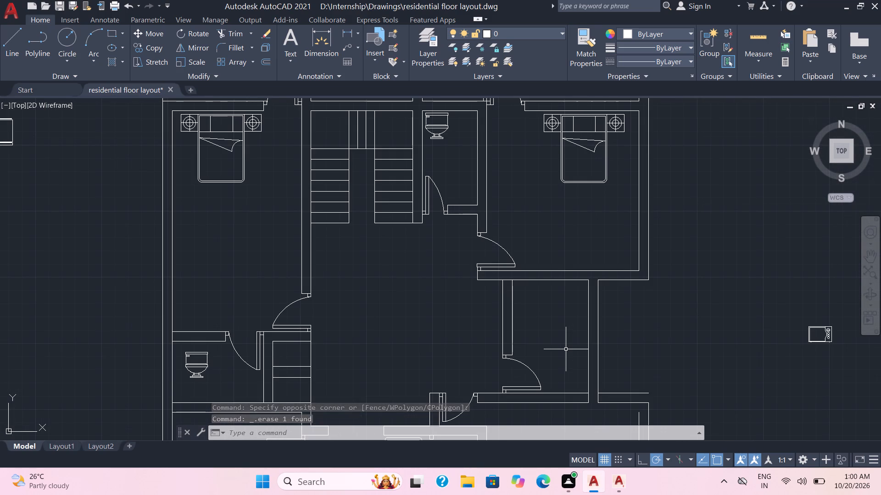
{"action": "middle_click_drag", "start_coordinate": [566, 349], "coordinate": [537, 265]}
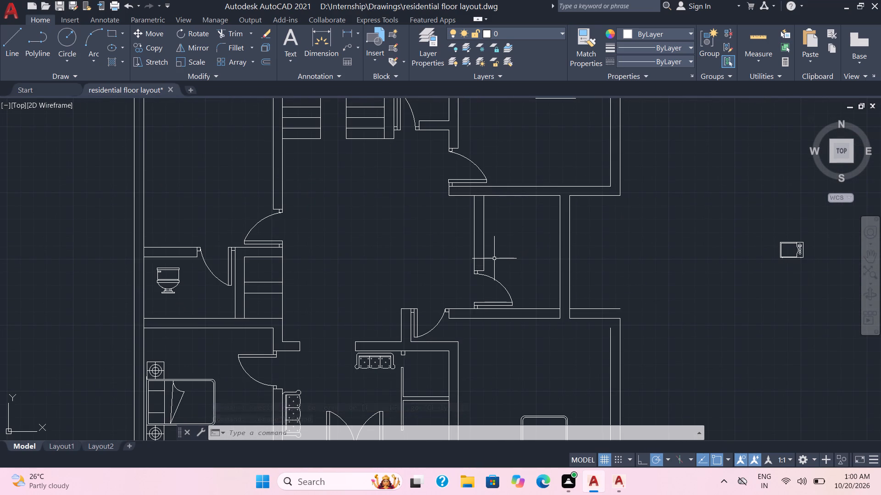
{"action": "key", "text": "o"}
{"action": "key", "text": "Return"}
{"action": "type", "text": "3'"}
{"action": "key", "text": "Return"}
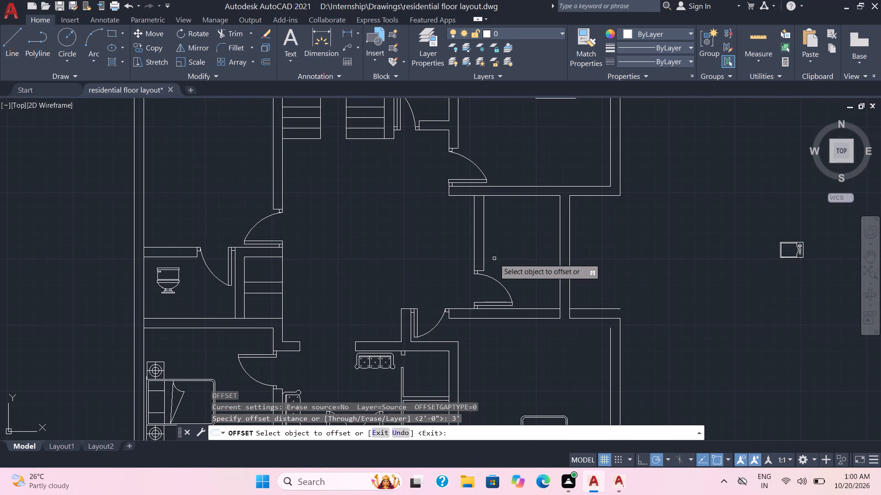
{"action": "left_click", "coordinate": [560, 258]}
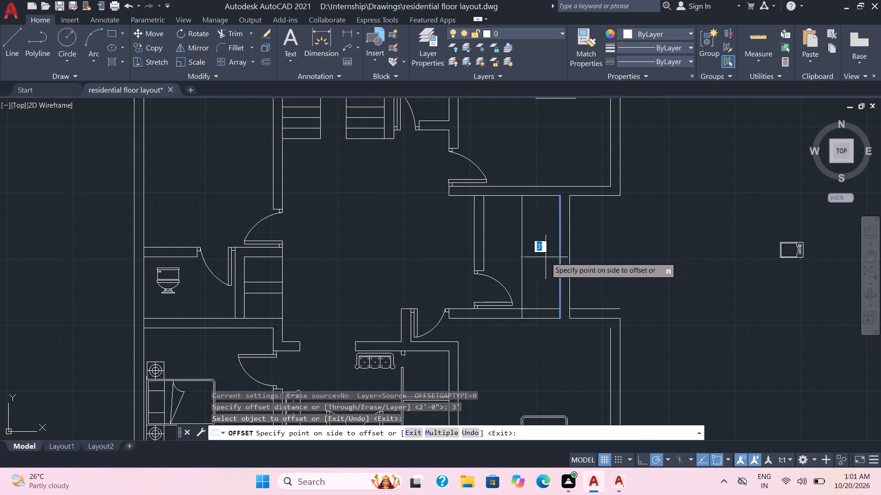
{"action": "type", "text": "2'"}
{"action": "key", "text": "Return"}
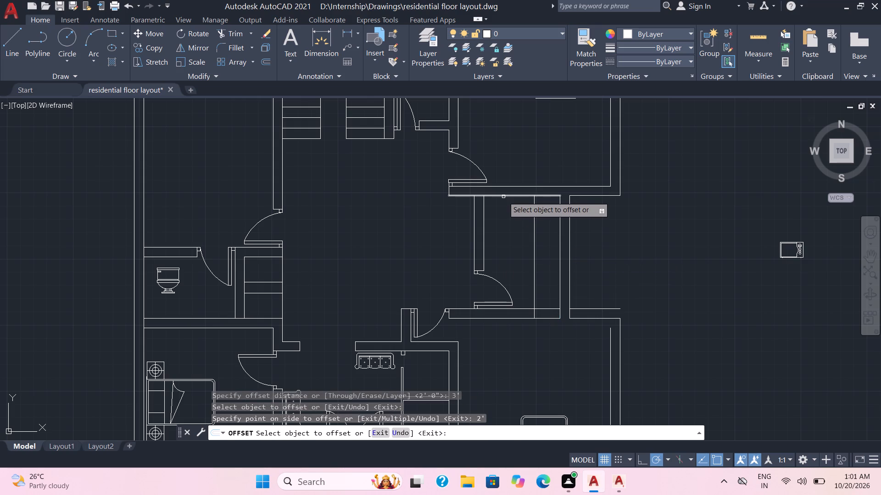
{"action": "left_click", "coordinate": [503, 197]}
{"action": "type", "text": "2'"}
{"action": "key", "text": "Return"}
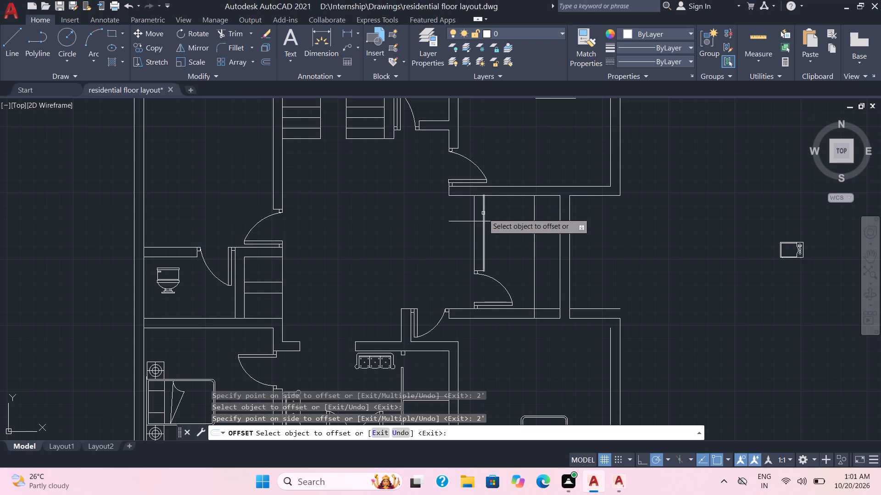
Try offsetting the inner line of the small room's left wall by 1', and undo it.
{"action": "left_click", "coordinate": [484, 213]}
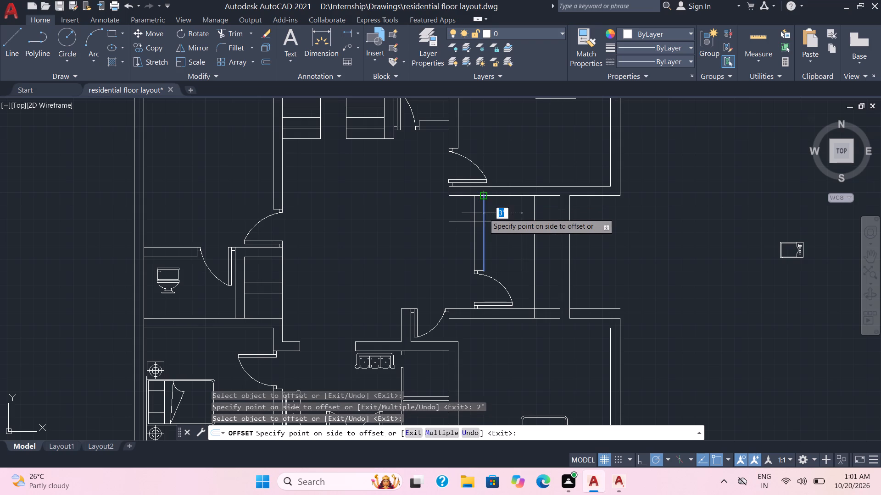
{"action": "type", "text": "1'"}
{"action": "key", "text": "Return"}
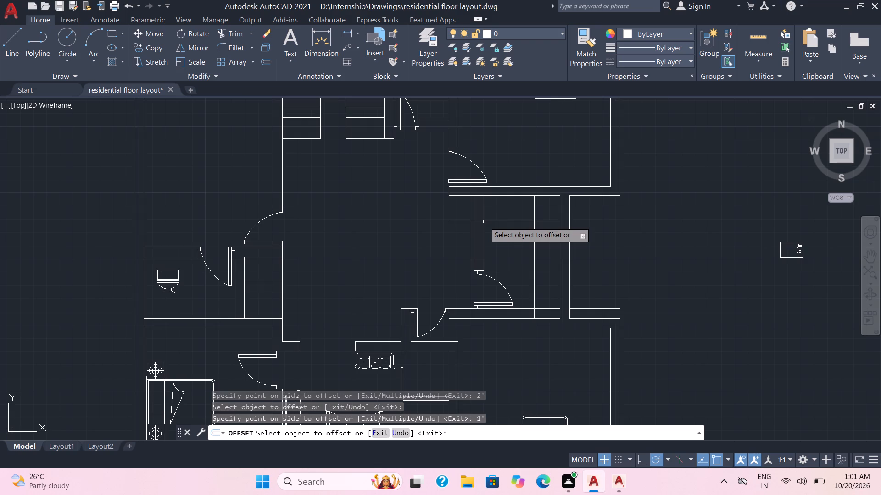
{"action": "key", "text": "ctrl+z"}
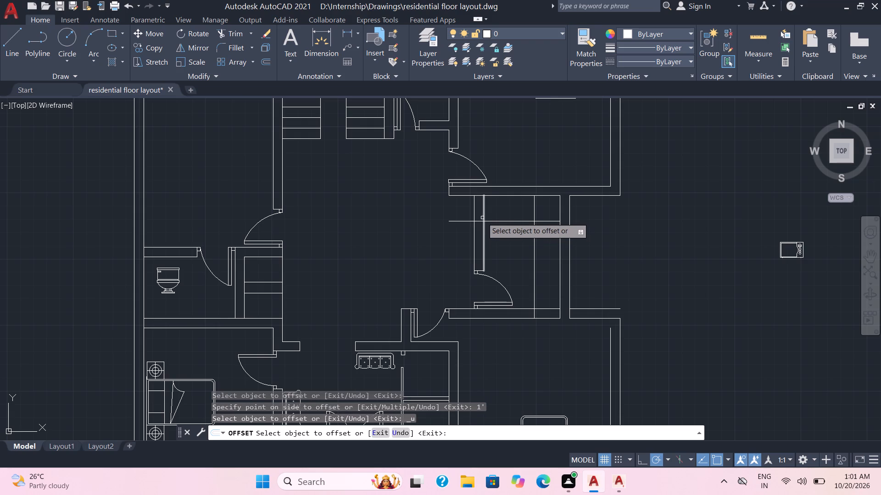
Offset the inner line of the small room's left wall 1' into the room.
{"action": "left_click", "coordinate": [485, 218]}
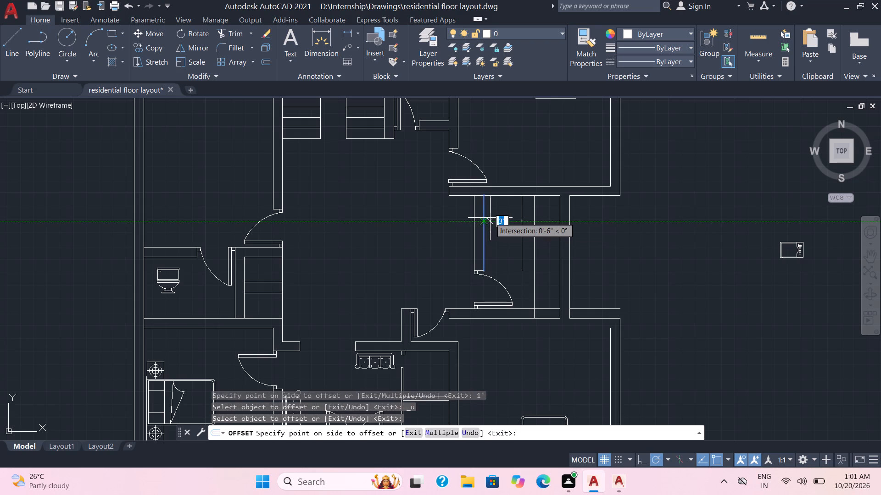
{"action": "type", "text": "1'"}
{"action": "key", "text": "Return"}
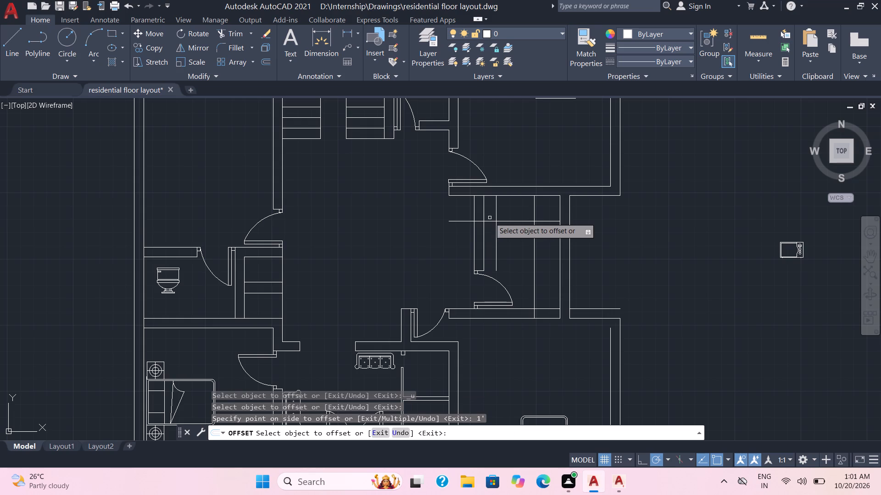
{"action": "key", "text": "Escape"}
Trim the offset lines into a stepped counter outline along the small room's top and right walls.
{"action": "type", "text": "tr"}
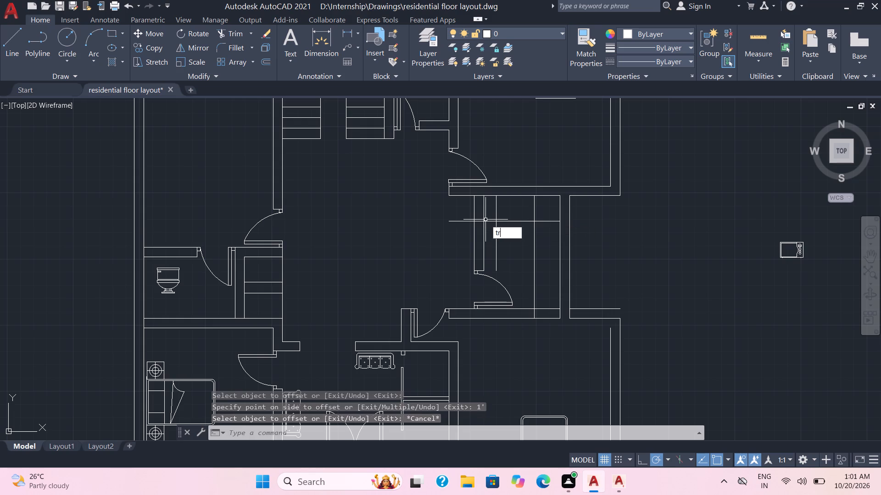
{"action": "key", "text": "Return"}
{"action": "left_click", "coordinate": [535, 210]}
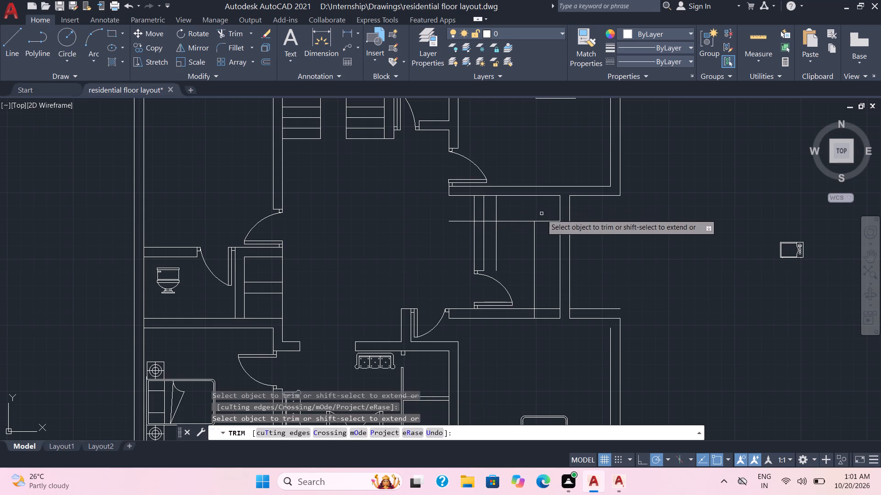
{"action": "left_click", "coordinate": [547, 220]}
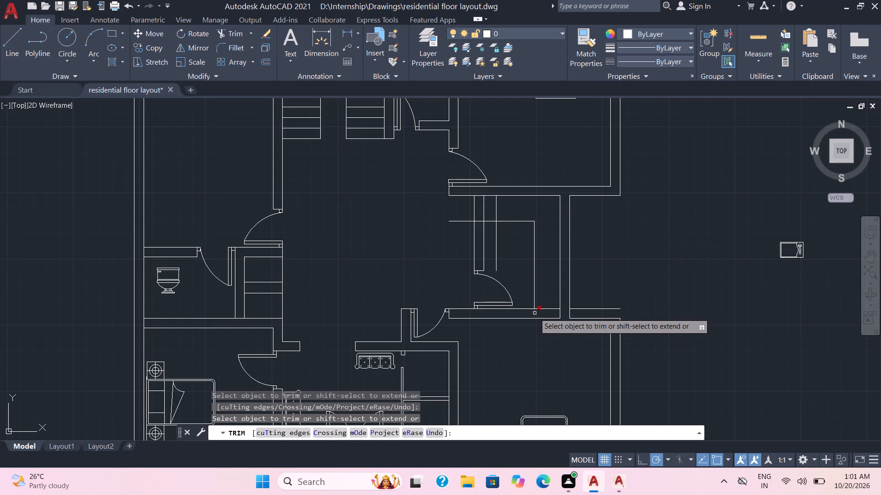
{"action": "left_click", "coordinate": [535, 313]}
{"action": "left_click", "coordinate": [497, 238]}
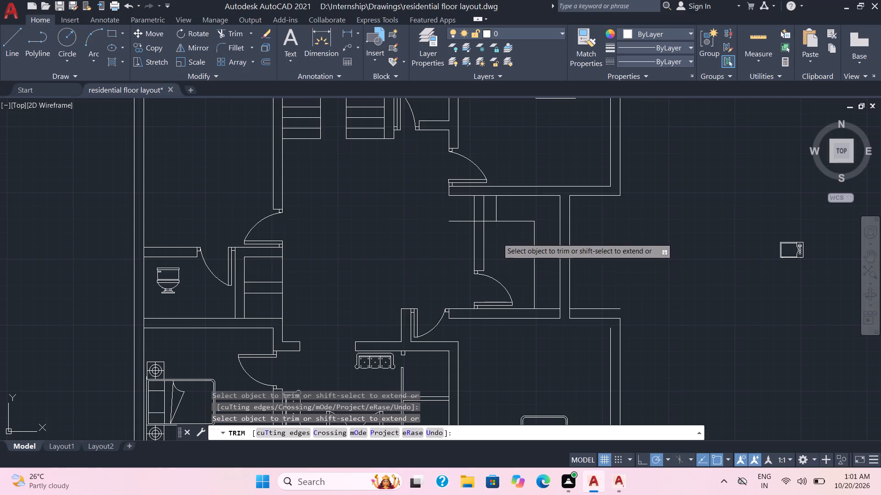
{"action": "left_click", "coordinate": [491, 220]}
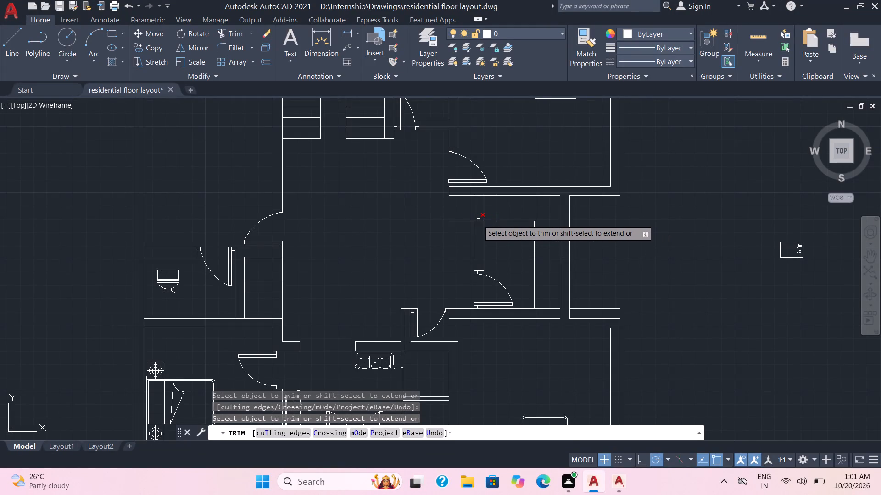
{"action": "left_click", "coordinate": [478, 220]}
{"action": "left_click", "coordinate": [467, 220]}
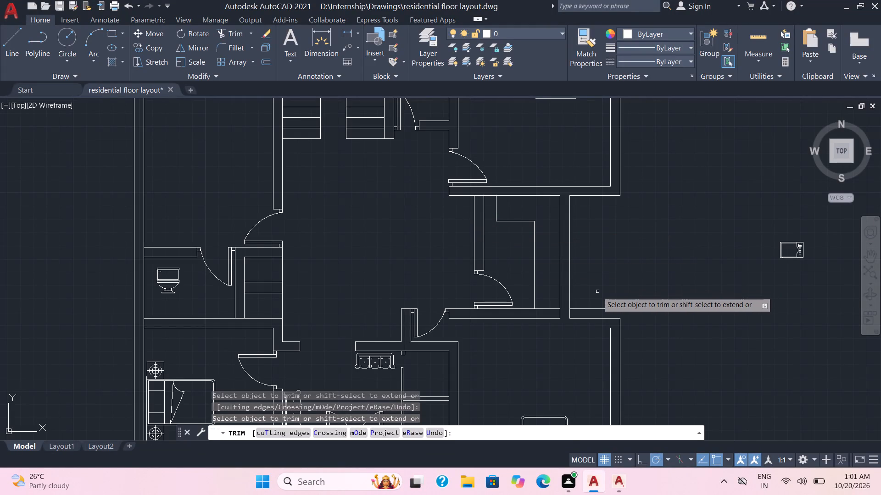
{"action": "key", "text": "Escape"}
Offset the counter's short left end line 1' toward the right wall.
{"action": "key", "text": "o"}
{"action": "key", "text": "Return"}
{"action": "type", "text": "2'"}
{"action": "key", "text": "Return"}
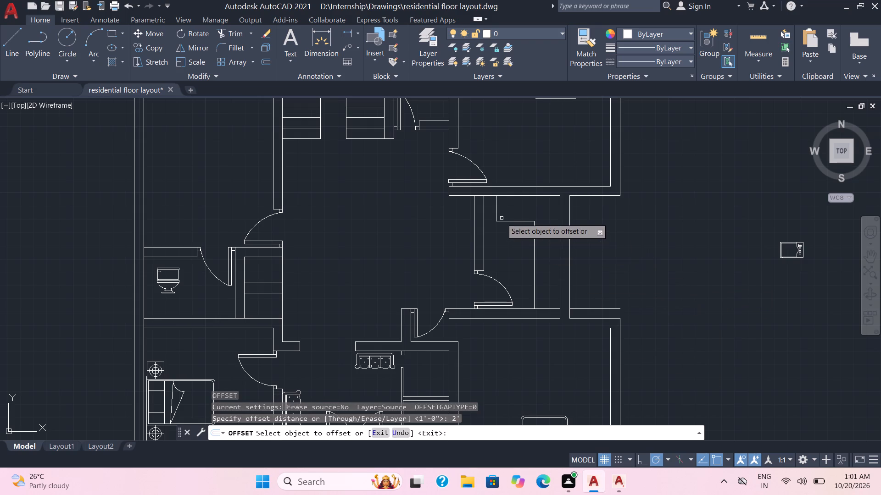
{"action": "left_click", "coordinate": [497, 214]}
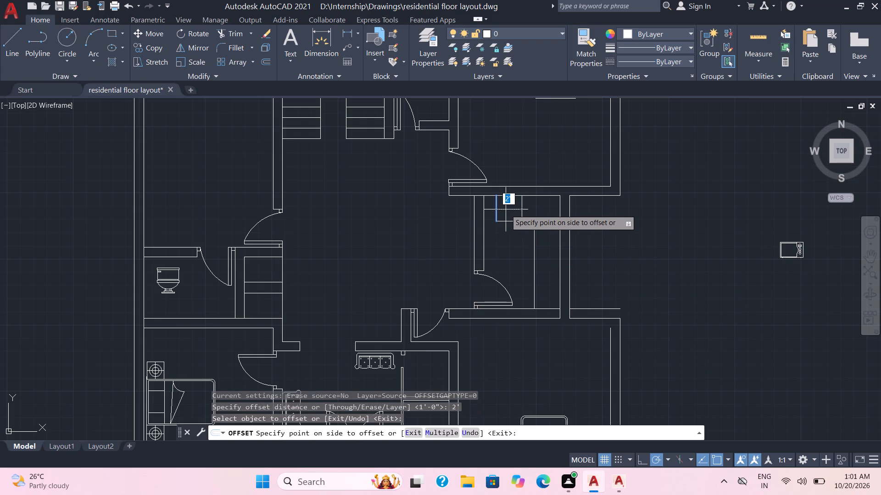
{"action": "type", "text": "1'"}
{"action": "key", "text": "Return"}
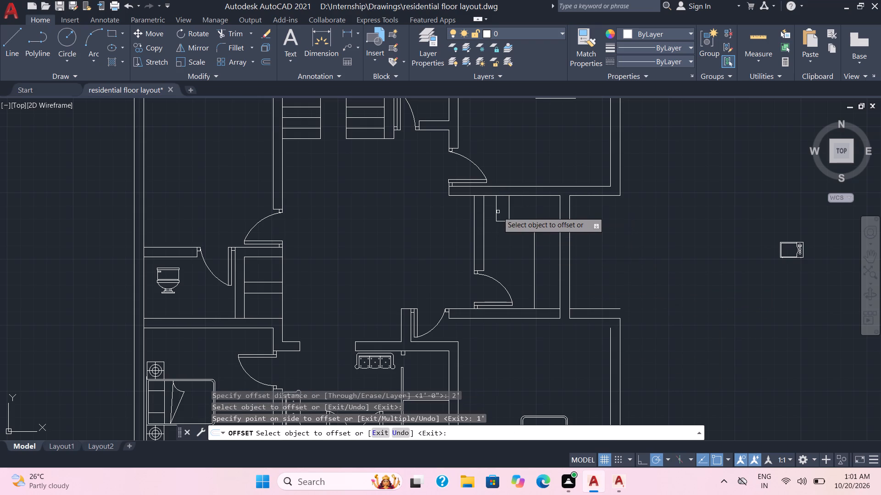
Trim away the counter's original left end line and the leftover front edge beside it.
{"action": "left_click", "coordinate": [233, 33]}
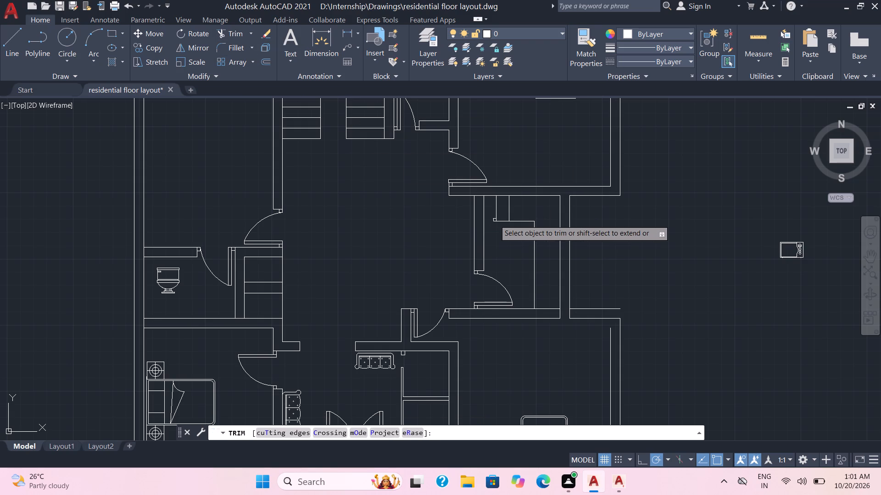
{"action": "left_click", "coordinate": [496, 220]}
{"action": "left_click", "coordinate": [496, 217]}
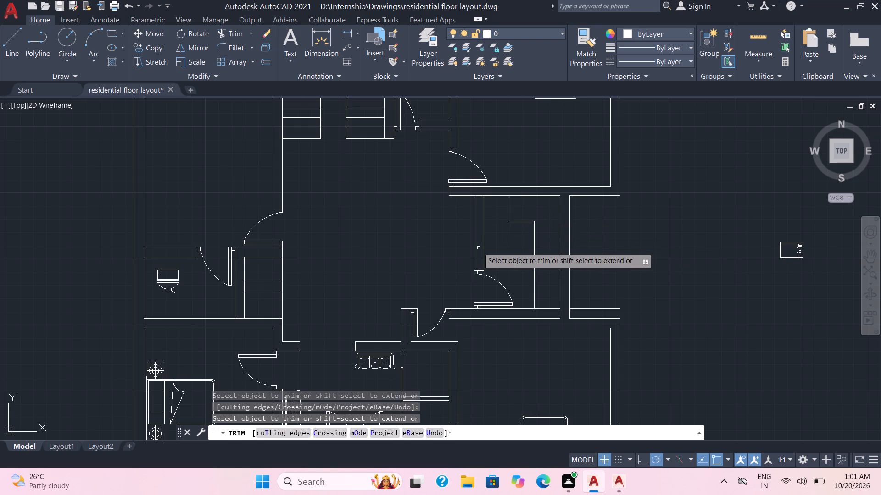
{"action": "key", "text": "Escape"}
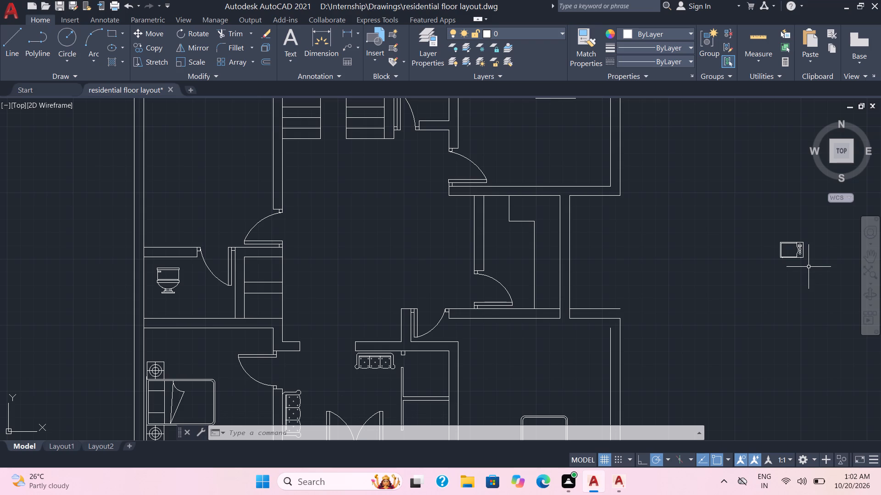
Explode the appliance collection block left of the floor plan into separate appliance blocks.
{"action": "scroll", "coordinate": [0, 151], "scroll_direction": "down", "scroll_amount": 3}
{"action": "middle_click_drag", "start_coordinate": [315, 220], "coordinate": [606, 280]}
{"action": "scroll", "coordinate": [247, 363], "scroll_direction": "up", "scroll_amount": 2}
{"action": "scroll", "coordinate": [265, 340], "scroll_direction": "down", "scroll_amount": 2}
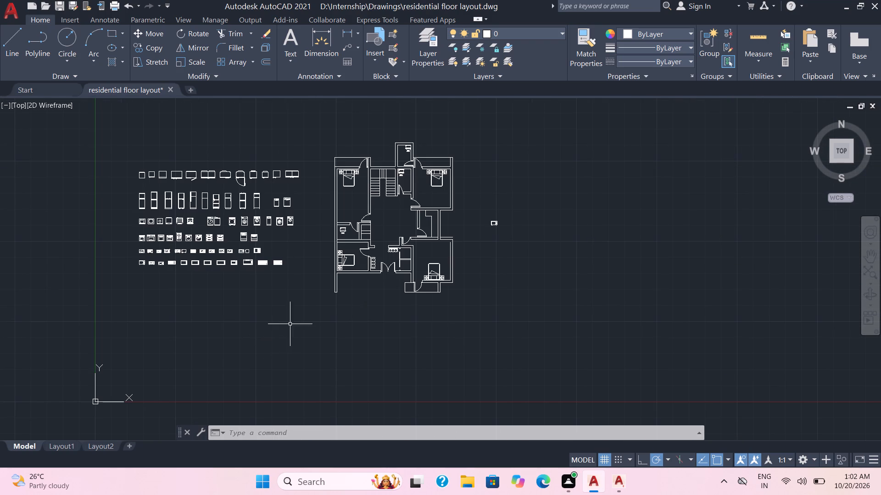
{"action": "left_click", "coordinate": [302, 304]}
{"action": "left_click", "coordinate": [129, 145]}
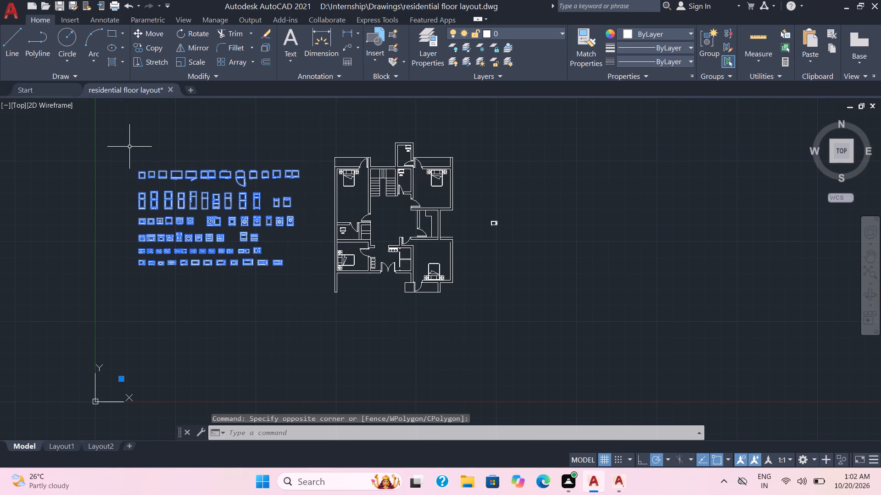
{"action": "key", "text": "x"}
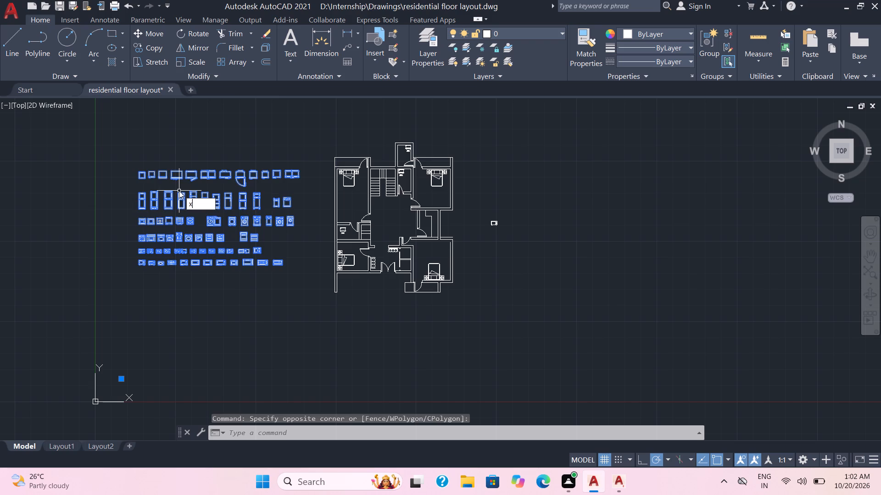
{"action": "key", "text": "Return"}
Copy the oval-window oven block from the appliance collection to the small room's counter corner, placing it twice almost at the same spot.
{"action": "scroll", "coordinate": [179, 191], "scroll_direction": "up", "scroll_amount": 1}
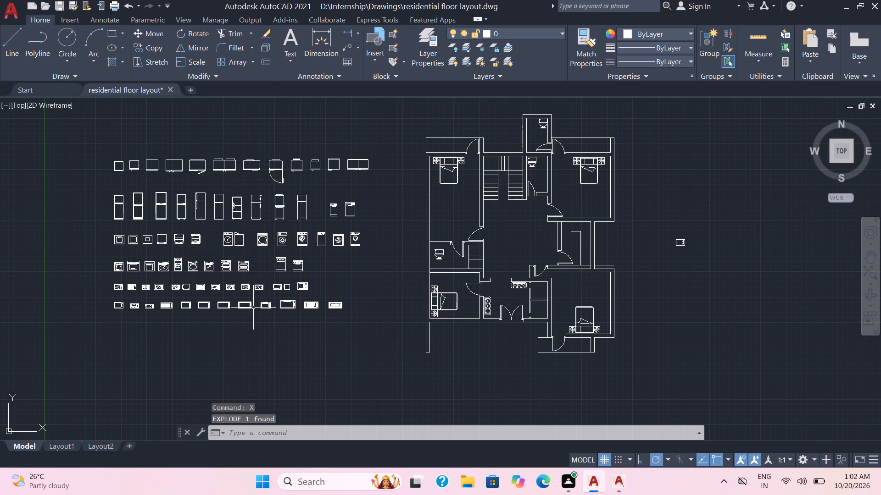
{"action": "scroll", "coordinate": [253, 308], "scroll_direction": "up", "scroll_amount": 1}
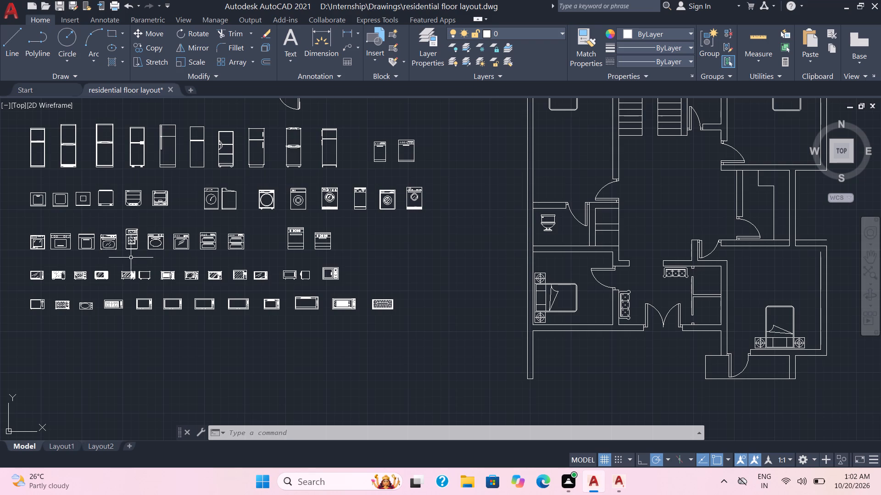
{"action": "scroll", "coordinate": [168, 255], "scroll_direction": "down", "scroll_amount": 1}
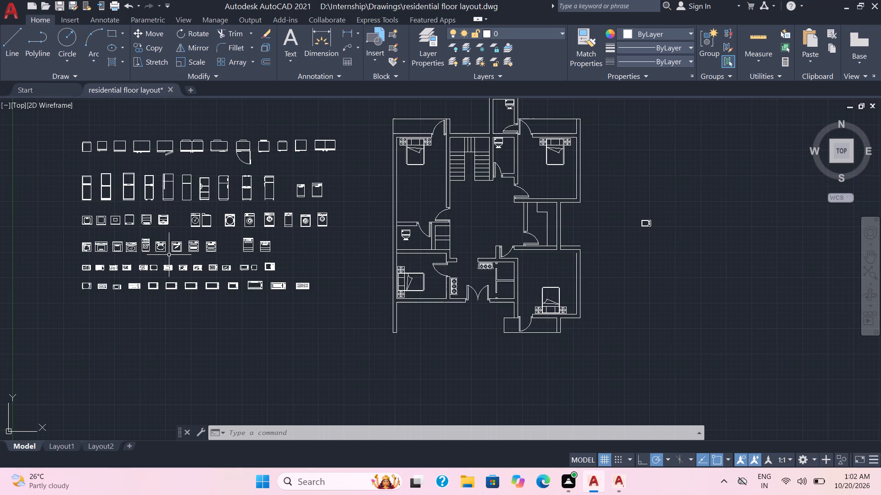
{"action": "scroll", "coordinate": [167, 253], "scroll_direction": "up", "scroll_amount": 2}
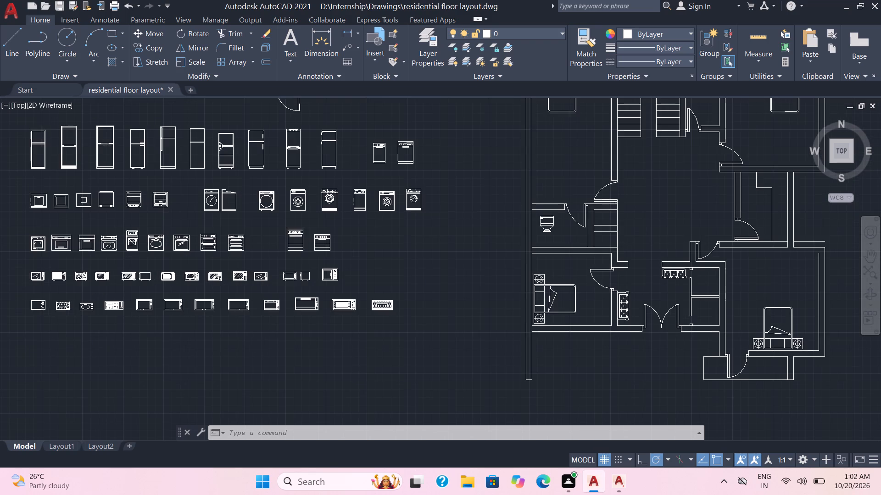
{"action": "left_click", "coordinate": [167, 257]}
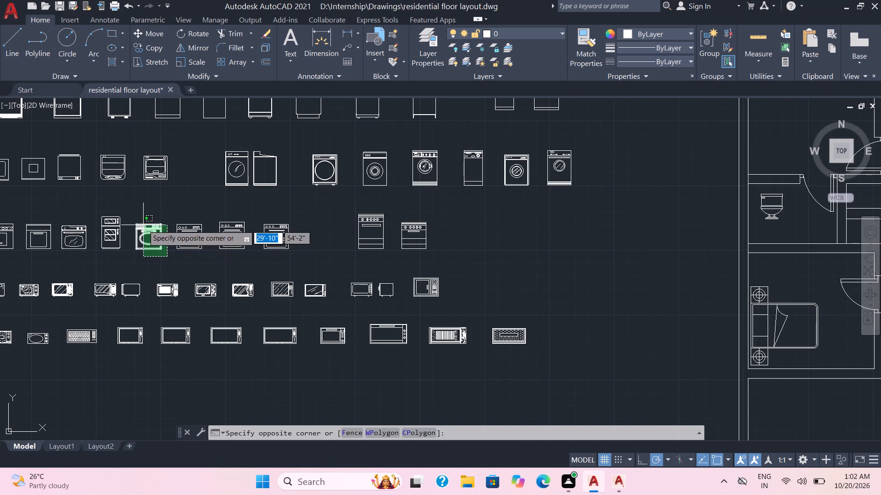
{"action": "left_click", "coordinate": [143, 225]}
{"action": "type", "text": "co"}
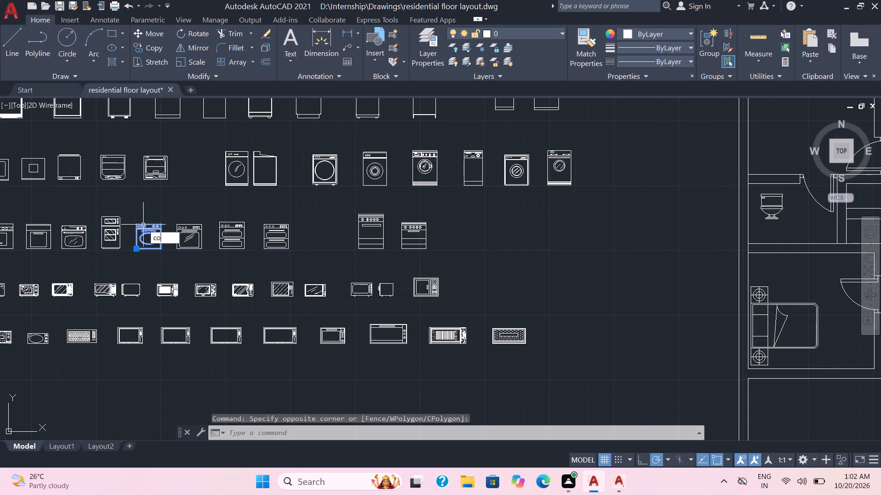
{"action": "key", "text": "Return"}
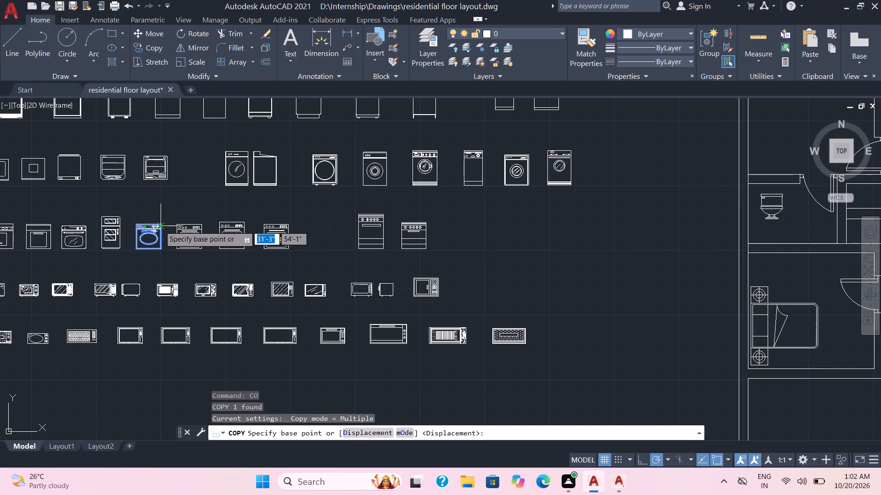
{"action": "left_click", "coordinate": [160, 226]}
{"action": "scroll", "coordinate": [235, 254], "scroll_direction": "down", "scroll_amount": 2}
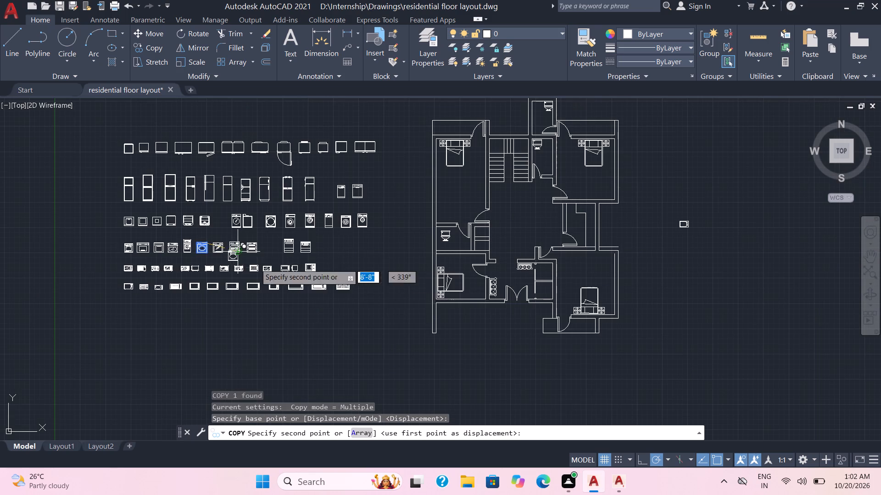
{"action": "scroll", "coordinate": [492, 282], "scroll_direction": "up", "scroll_amount": 2}
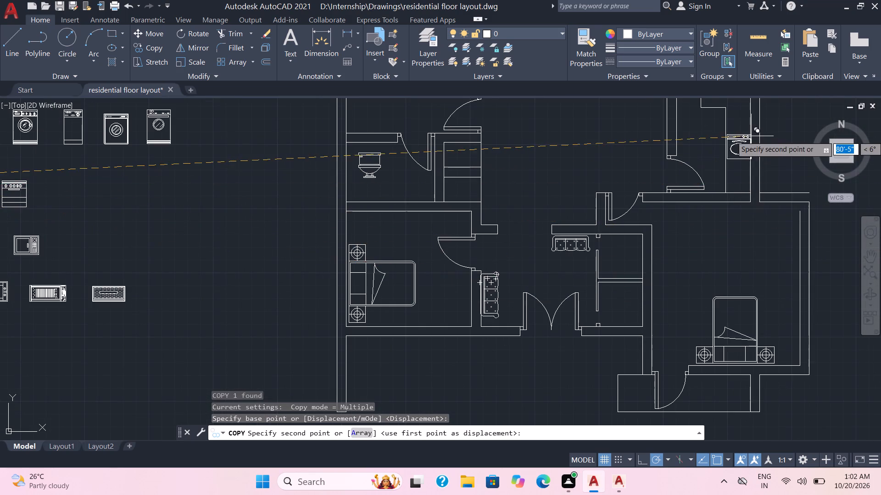
{"action": "scroll", "coordinate": [751, 136], "scroll_direction": "up", "scroll_amount": 3}
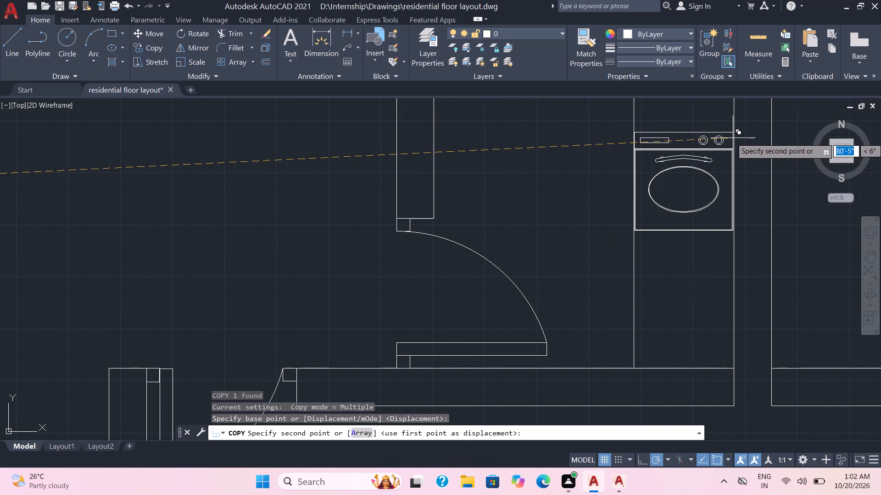
{"action": "left_click", "coordinate": [733, 137]}
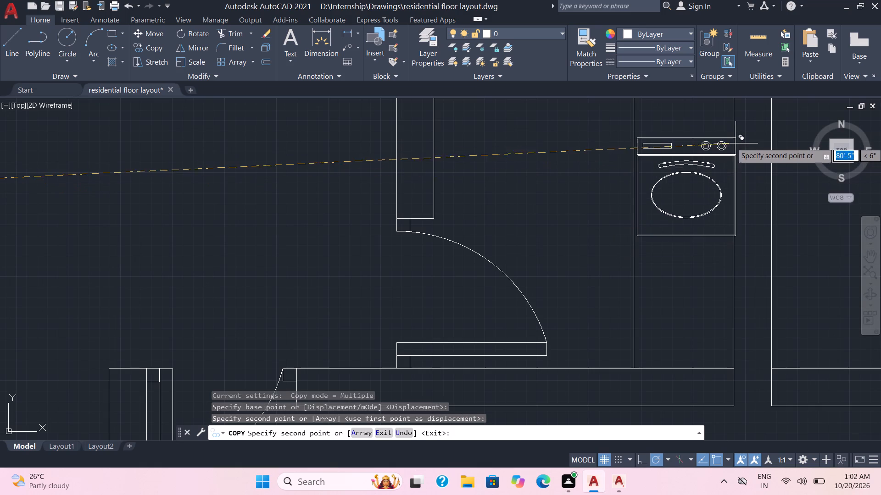
{"action": "scroll", "coordinate": [735, 141], "scroll_direction": "up", "scroll_amount": 2}
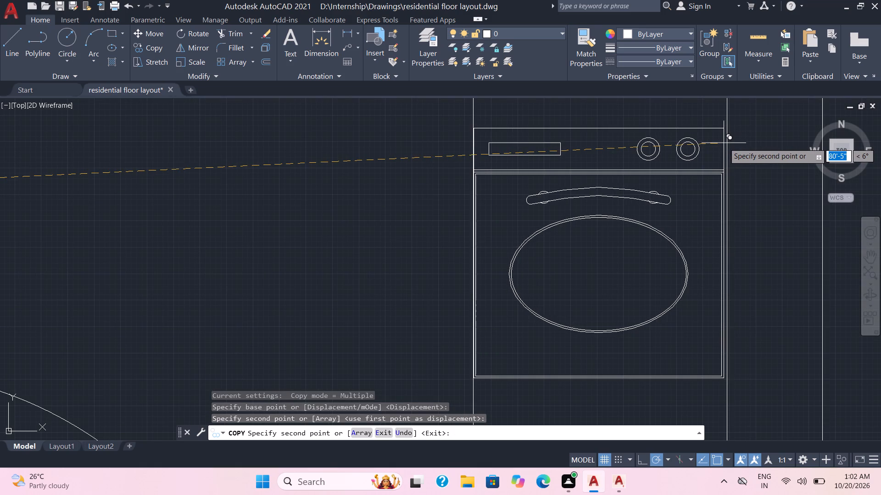
{"action": "left_click", "coordinate": [724, 143]}
{"action": "scroll", "coordinate": [724, 143], "scroll_direction": "down", "scroll_amount": 7}
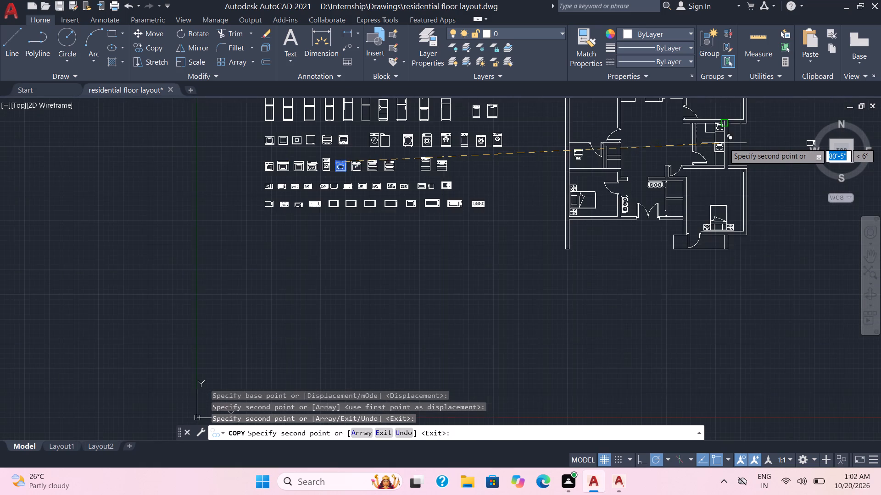
{"action": "scroll", "coordinate": [724, 143], "scroll_direction": "up", "scroll_amount": 2}
{"action": "scroll", "coordinate": [724, 143], "scroll_direction": "down", "scroll_amount": 2}
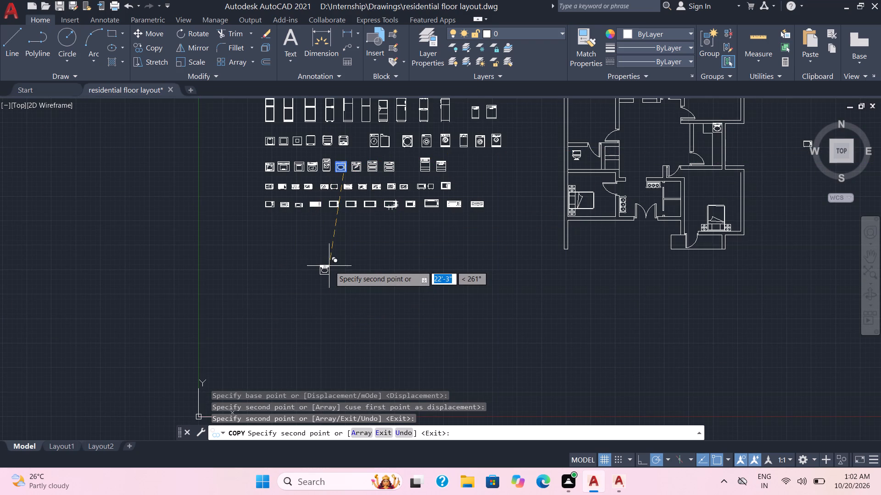
{"action": "key", "text": "Escape"}
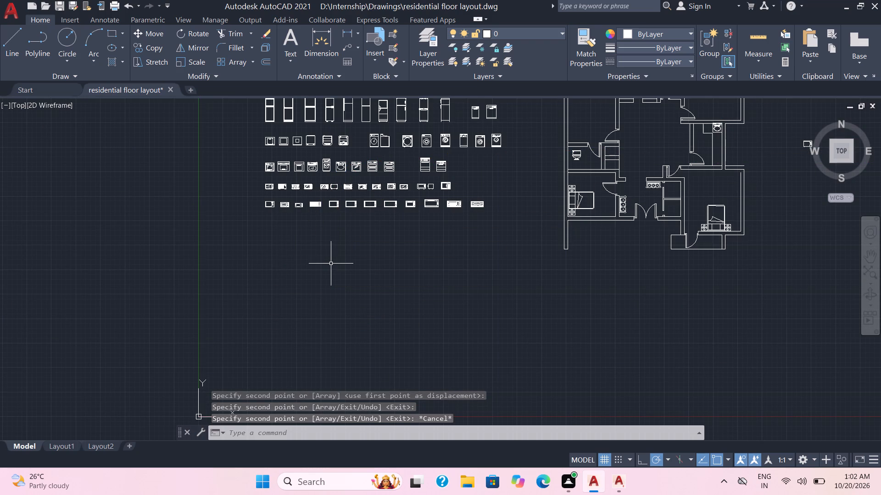
Copy the second appliance in the collection's top row into the small room's upper-left gap, its upper-right corner against the counter end.
{"action": "middle_click_drag", "start_coordinate": [336, 243], "coordinate": [336, 242]}
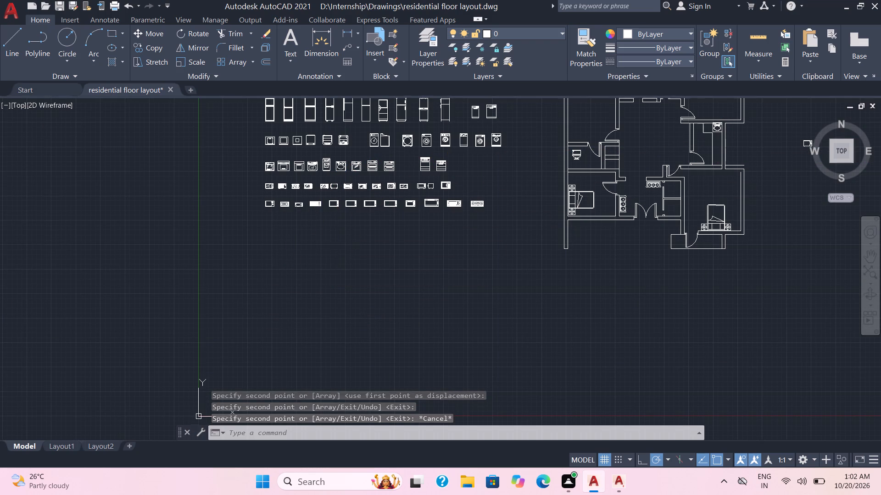
{"action": "middle_click_drag", "start_coordinate": [336, 242], "coordinate": [340, 319]}
{"action": "scroll", "coordinate": [514, 214], "scroll_direction": "up", "scroll_amount": 1}
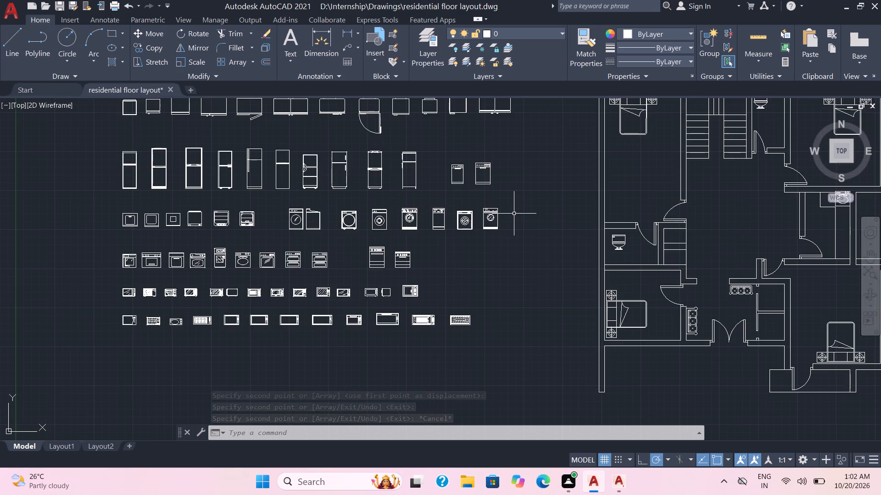
{"action": "scroll", "coordinate": [502, 207], "scroll_direction": "up", "scroll_amount": 2}
{"action": "scroll", "coordinate": [502, 207], "scroll_direction": "down", "scroll_amount": 1}
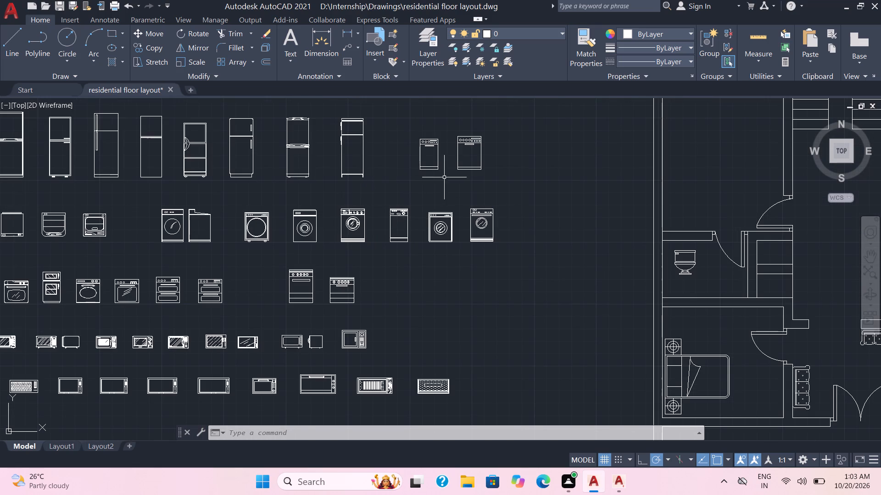
{"action": "scroll", "coordinate": [357, 173], "scroll_direction": "down", "scroll_amount": 2}
{"action": "scroll", "coordinate": [264, 165], "scroll_direction": "up", "scroll_amount": 2}
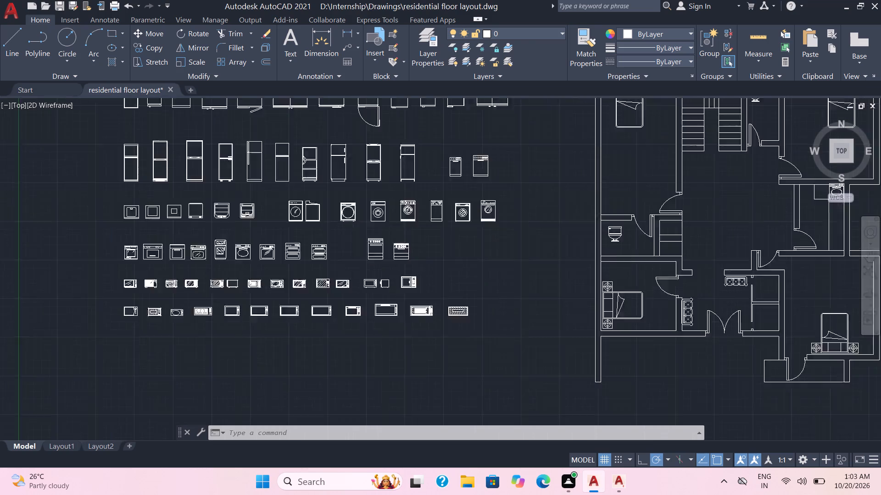
{"action": "middle_click_drag", "start_coordinate": [257, 161], "coordinate": [340, 313]}
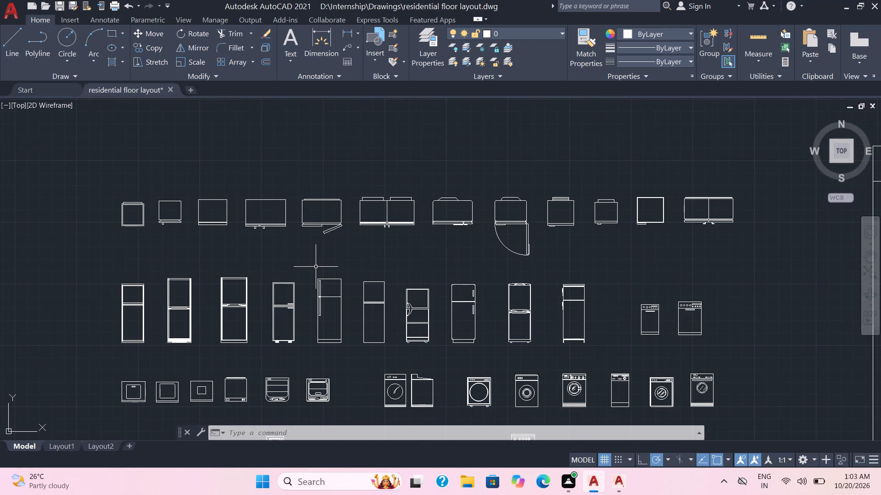
{"action": "scroll", "coordinate": [316, 267], "scroll_direction": "down", "scroll_amount": 1}
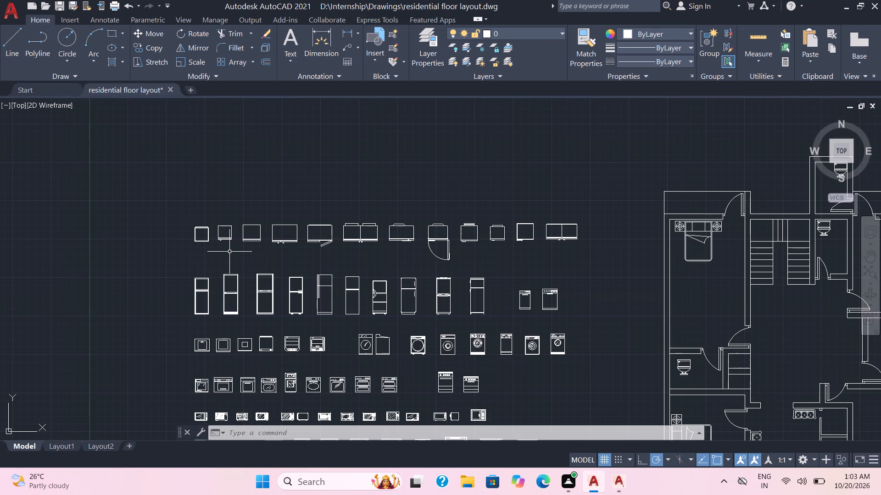
{"action": "left_click", "coordinate": [234, 249]}
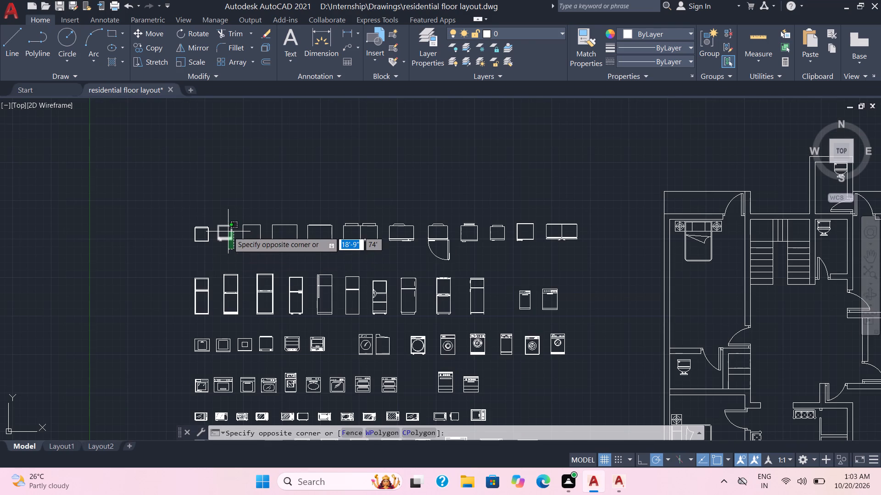
{"action": "left_click", "coordinate": [227, 225]}
{"action": "key", "text": "c"}
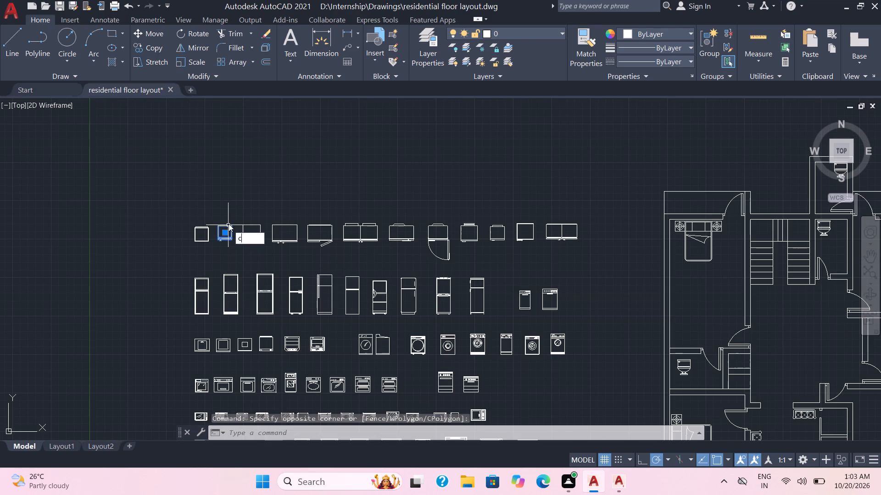
{"action": "key", "text": "o"}
{"action": "key", "text": "Return"}
{"action": "left_click", "coordinate": [229, 223]}
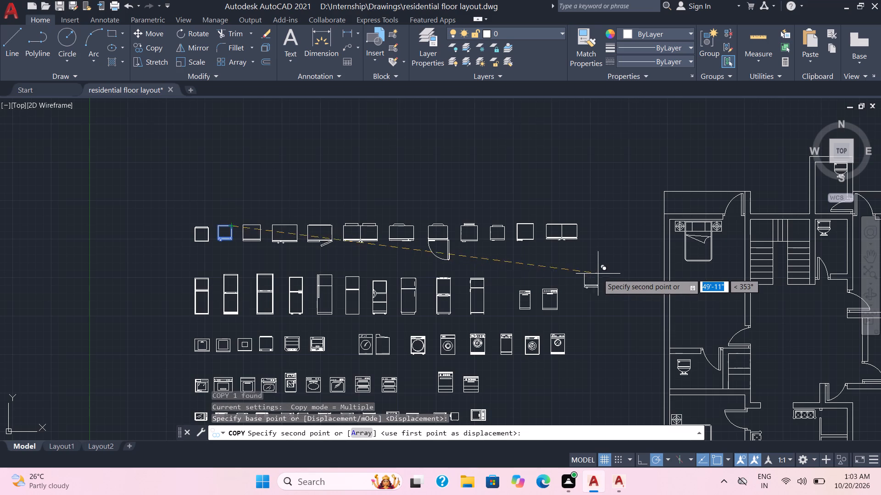
{"action": "scroll", "coordinate": [598, 274], "scroll_direction": "up", "scroll_amount": 1}
{"action": "middle_click_drag", "start_coordinate": [597, 272], "coordinate": [213, 136]}
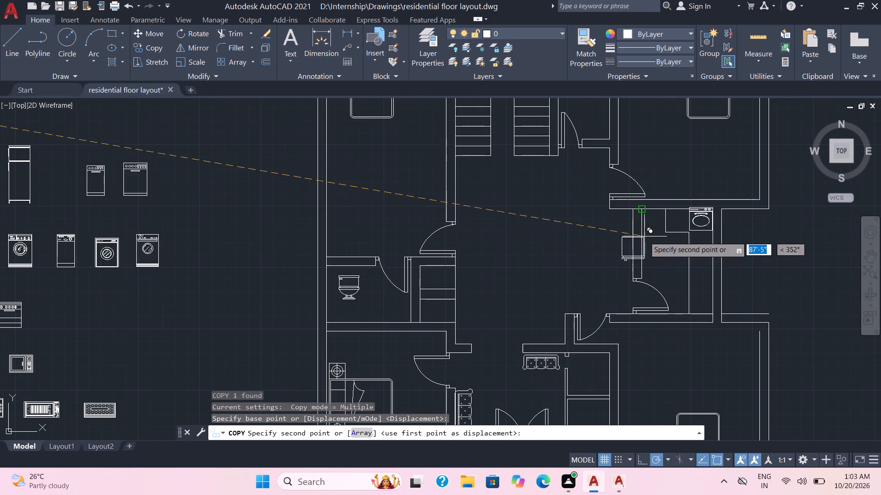
{"action": "scroll", "coordinate": [644, 236], "scroll_direction": "up", "scroll_amount": 2}
{"action": "scroll", "coordinate": [682, 188], "scroll_direction": "up", "scroll_amount": 2}
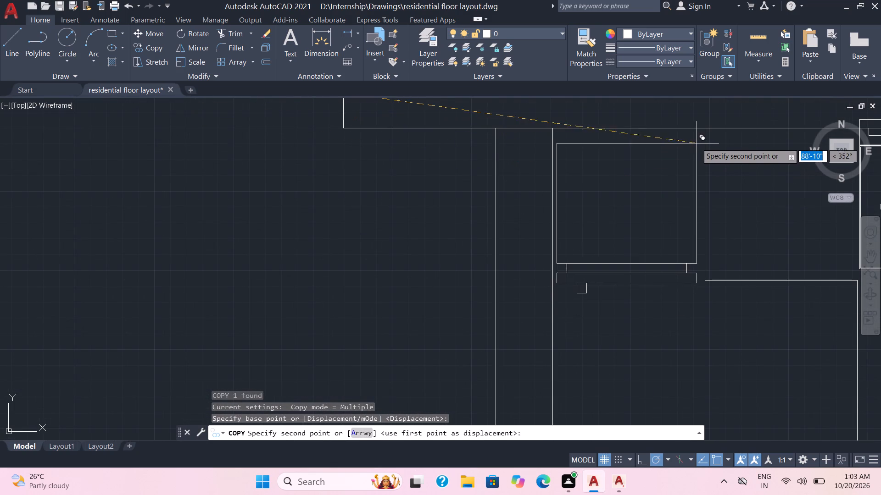
{"action": "scroll", "coordinate": [698, 131], "scroll_direction": "up", "scroll_amount": 2}
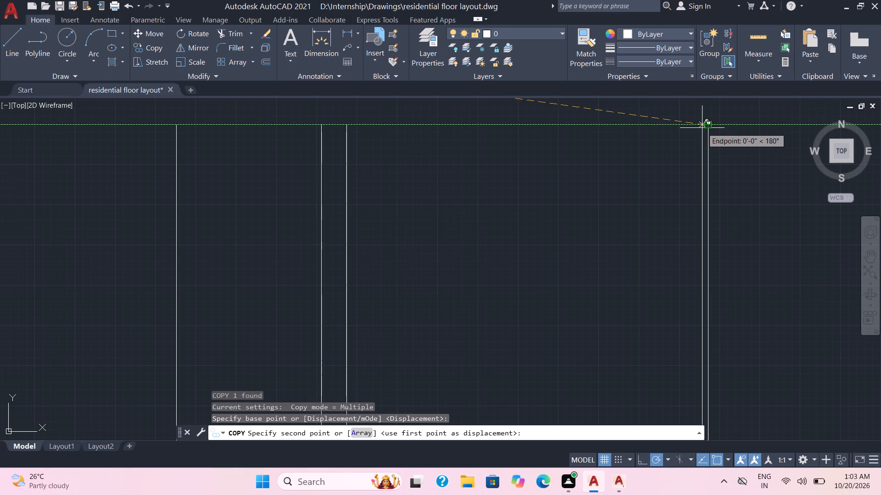
{"action": "left_click", "coordinate": [702, 128]}
{"action": "key", "text": "Escape"}
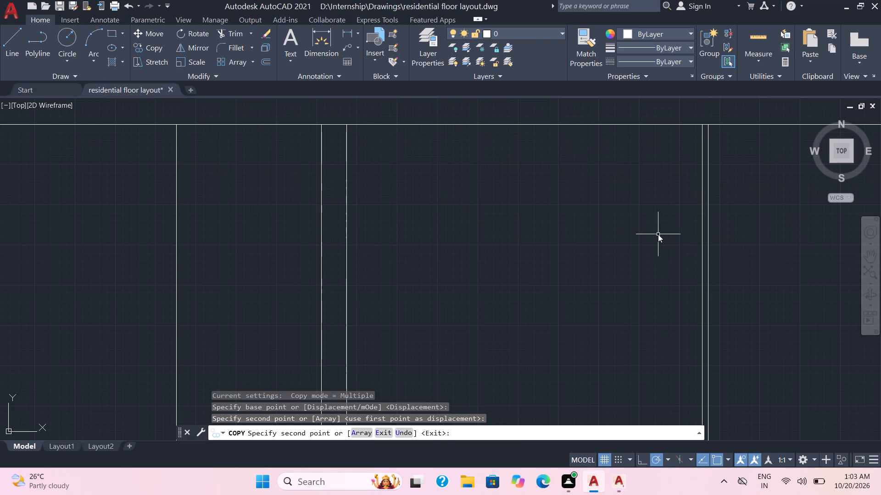
Rotate the overlapping oven copies 90° counterclockwise about their lower-left corner.
{"action": "scroll", "coordinate": [658, 234], "scroll_direction": "down", "scroll_amount": 2}
{"action": "scroll", "coordinate": [704, 275], "scroll_direction": "down", "scroll_amount": 1}
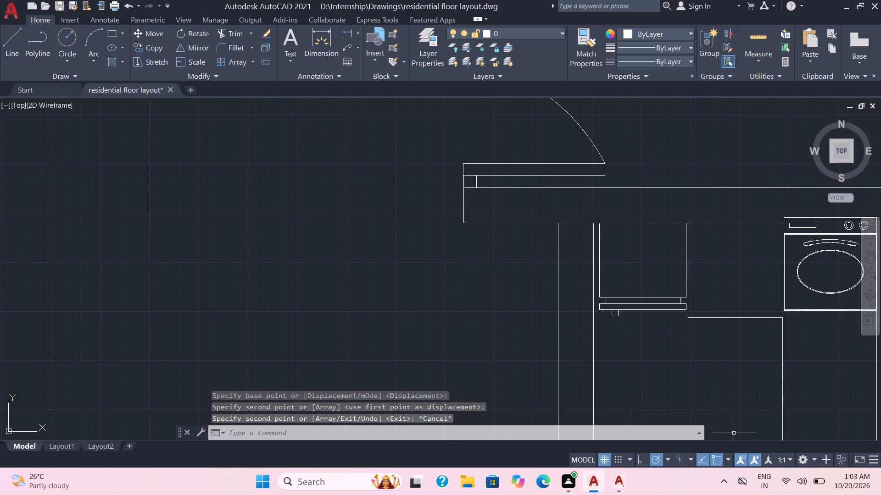
{"action": "scroll", "coordinate": [722, 397], "scroll_direction": "down", "scroll_amount": 1}
{"action": "left_click", "coordinate": [798, 363]}
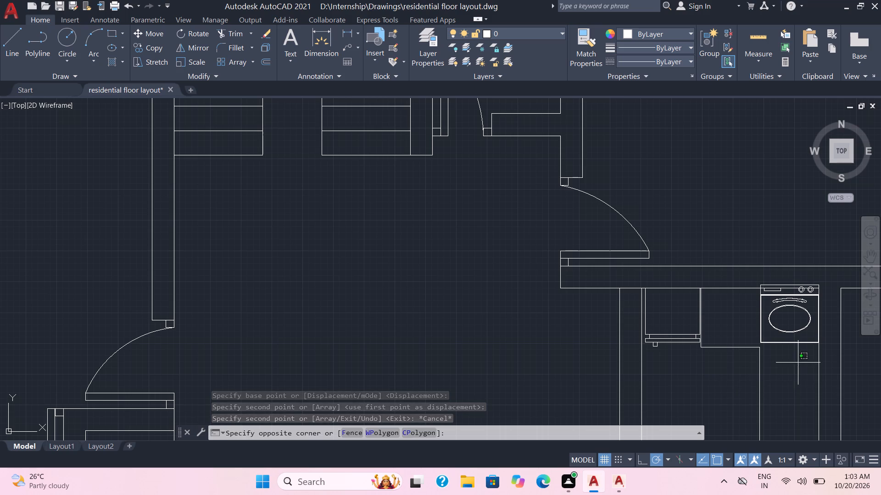
{"action": "left_click", "coordinate": [773, 321]}
{"action": "type", "text": "ro"}
{"action": "key", "text": "Return"}
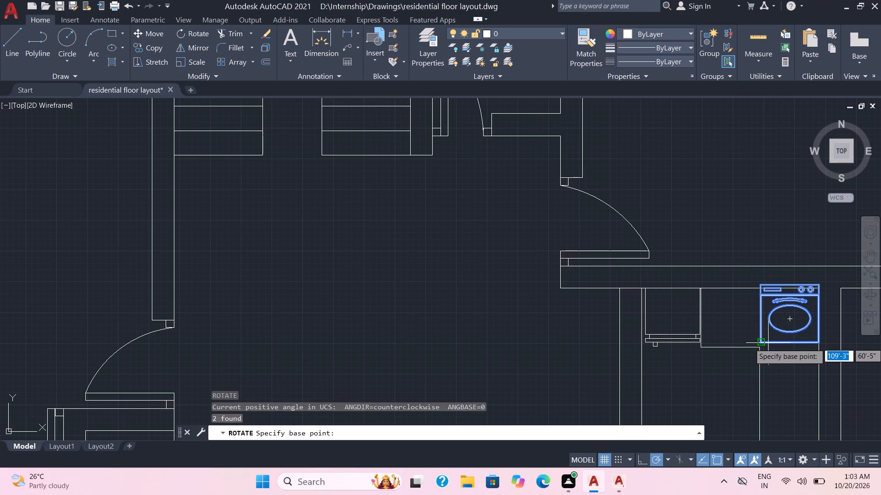
{"action": "left_click", "coordinate": [761, 343]}
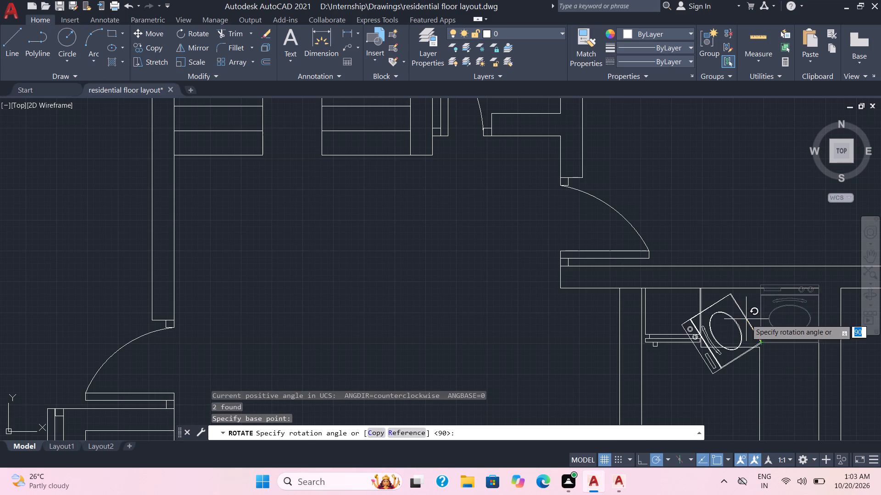
{"action": "left_click", "coordinate": [759, 316]}
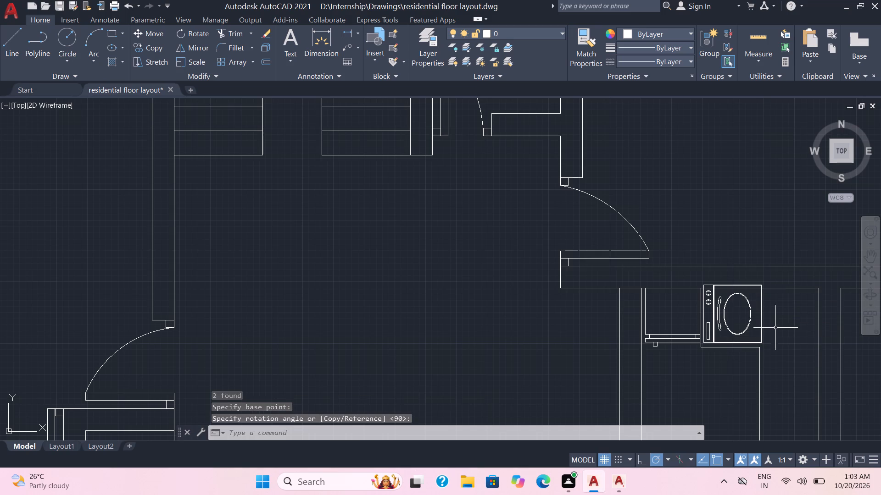
Scale the rotated oven copies down slightly about their centre so they fit within the counter depth.
{"action": "left_click", "coordinate": [779, 331]}
{"action": "left_click", "coordinate": [744, 315]}
{"action": "type", "text": "sc"}
{"action": "key", "text": "Return"}
{"action": "left_click", "coordinate": [736, 312]}
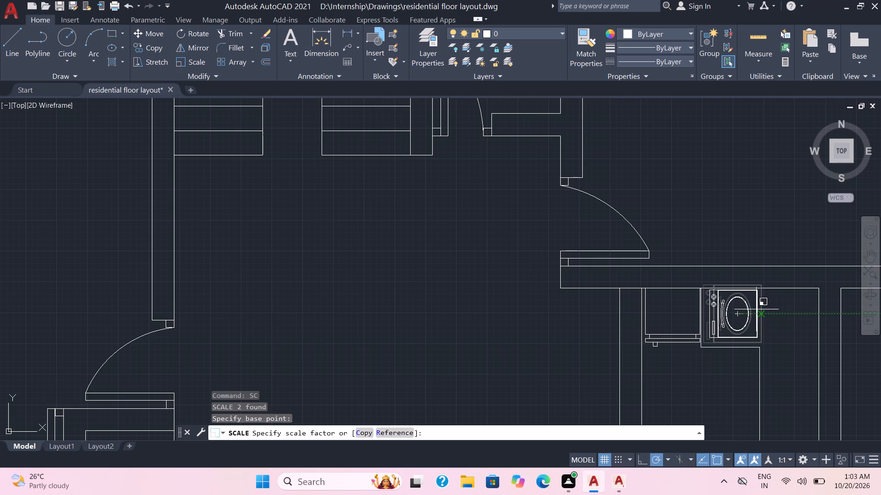
{"action": "left_click", "coordinate": [758, 309]}
Move the scaled oven copies about 3'-11" down and across onto the counter run along the small room's right wall.
{"action": "left_click", "coordinate": [776, 331]}
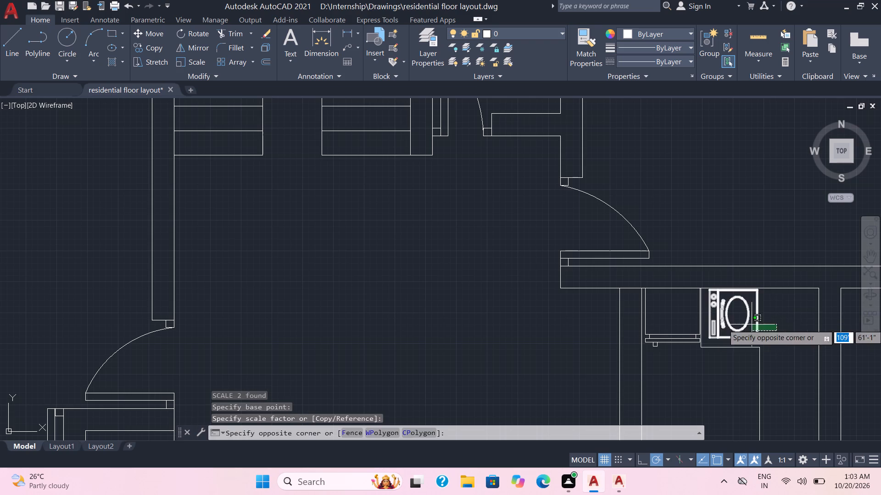
{"action": "left_click", "coordinate": [743, 321]}
{"action": "key", "text": "m"}
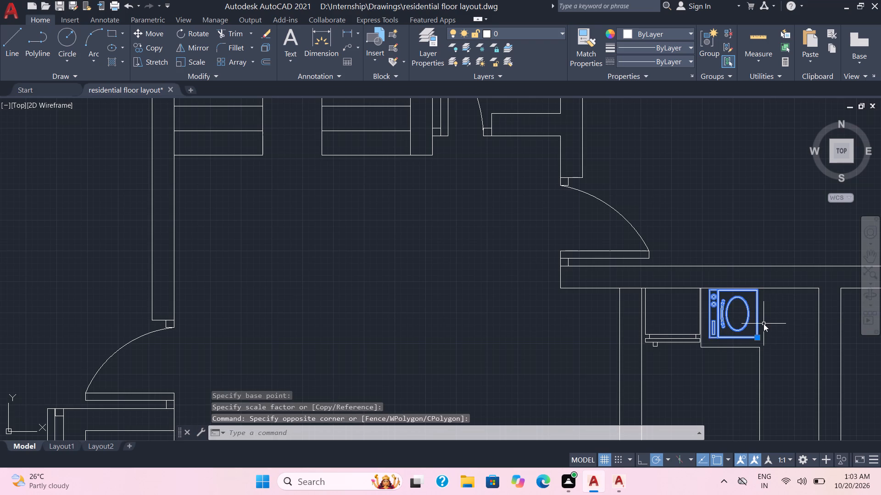
{"action": "key", "text": "Return"}
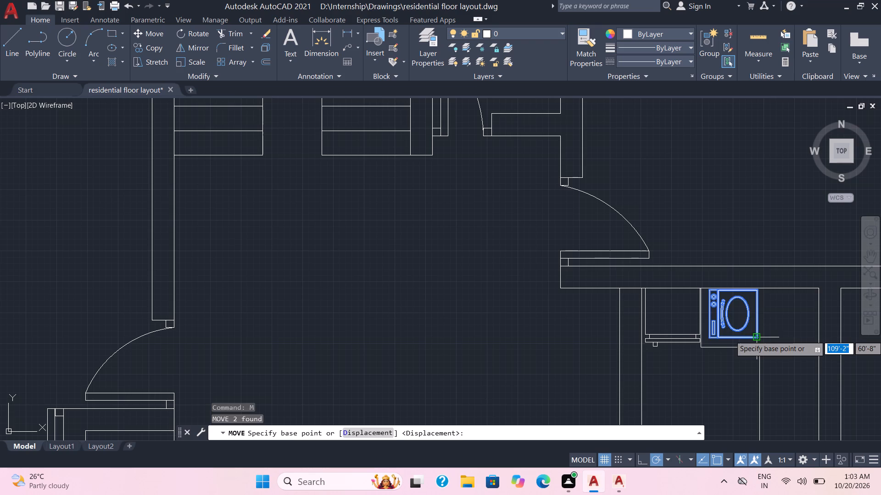
{"action": "left_click", "coordinate": [758, 335]}
{"action": "scroll", "coordinate": [781, 364], "scroll_direction": "down", "scroll_amount": 1}
{"action": "middle_click_drag", "start_coordinate": [793, 407], "coordinate": [618, 327]}
{"action": "scroll", "coordinate": [793, 407], "scroll_direction": "down", "scroll_amount": 1}
{"action": "scroll", "coordinate": [663, 346], "scroll_direction": "up", "scroll_amount": 3}
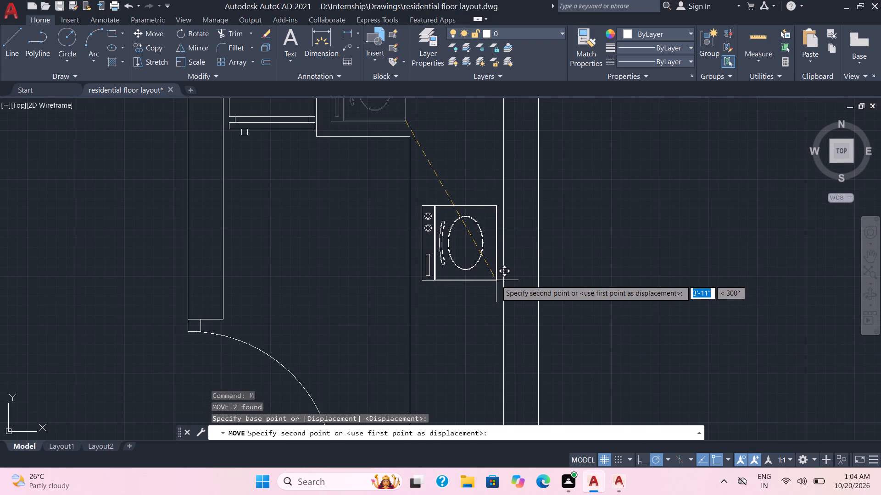
{"action": "left_click", "coordinate": [496, 280]}
Copy the oven pair about 1'-8" straight down so the copy sits flush below the original on the counter.
{"action": "left_click", "coordinate": [495, 292]}
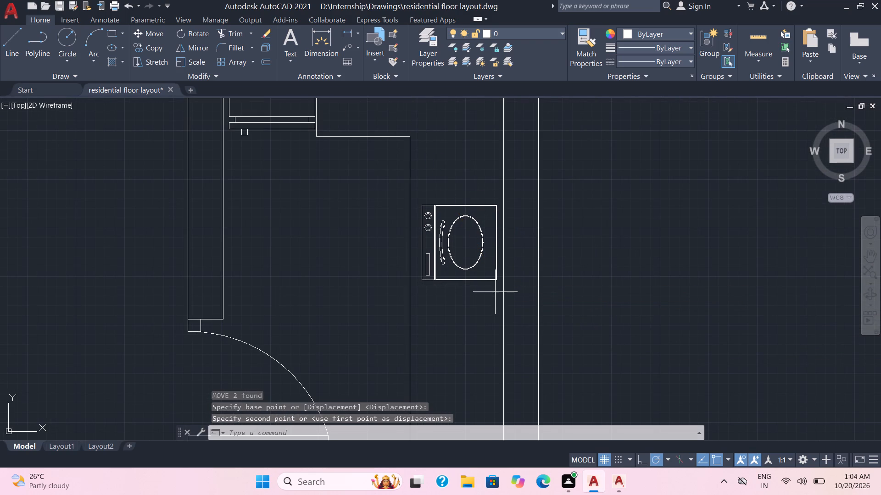
{"action": "left_click", "coordinate": [465, 263]}
{"action": "type", "text": "co"}
{"action": "key", "text": "Return"}
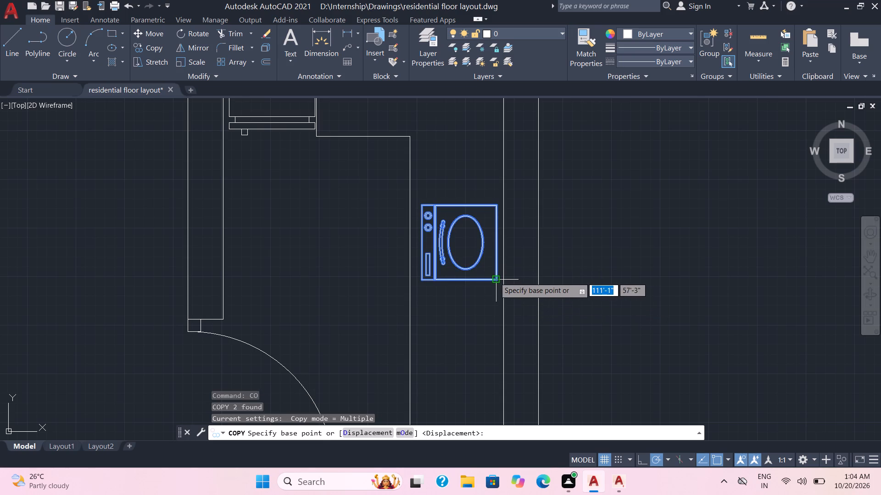
{"action": "left_click", "coordinate": [495, 277]}
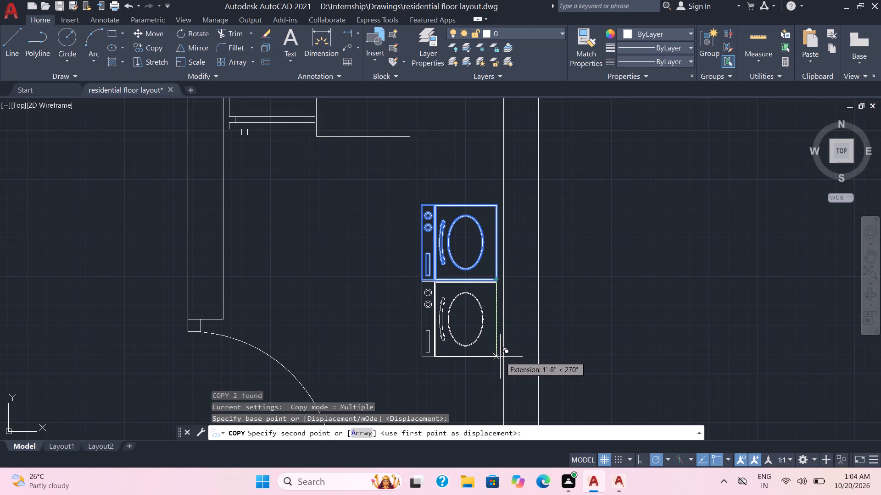
{"action": "left_click", "coordinate": [500, 354]}
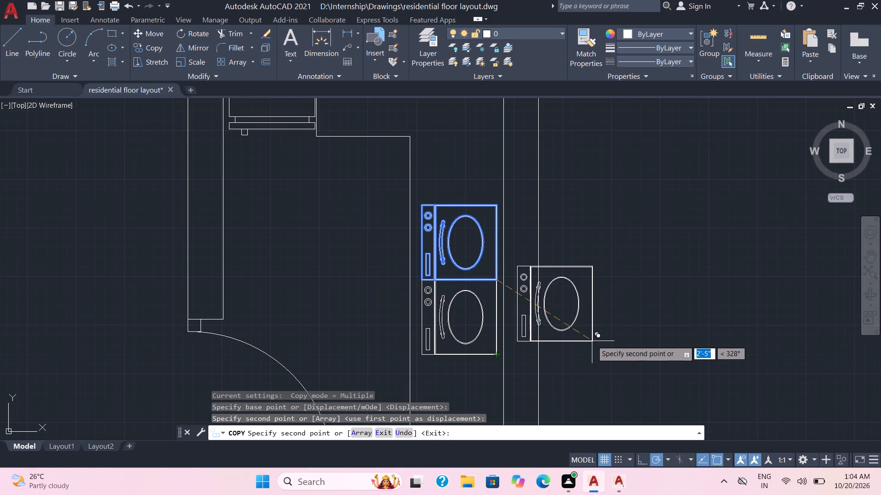
{"action": "key", "text": "Escape"}
Offset the outer line of the small room's left wall by 1.6' towards the central hall.
{"action": "scroll", "coordinate": [585, 341], "scroll_direction": "down", "scroll_amount": 1}
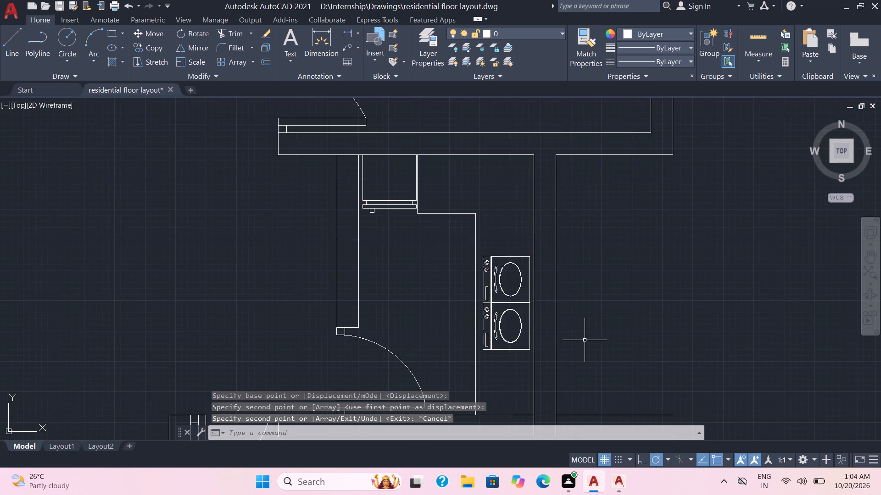
{"action": "scroll", "coordinate": [585, 340], "scroll_direction": "down", "scroll_amount": 2}
{"action": "middle_click_drag", "start_coordinate": [577, 364], "coordinate": [531, 298]}
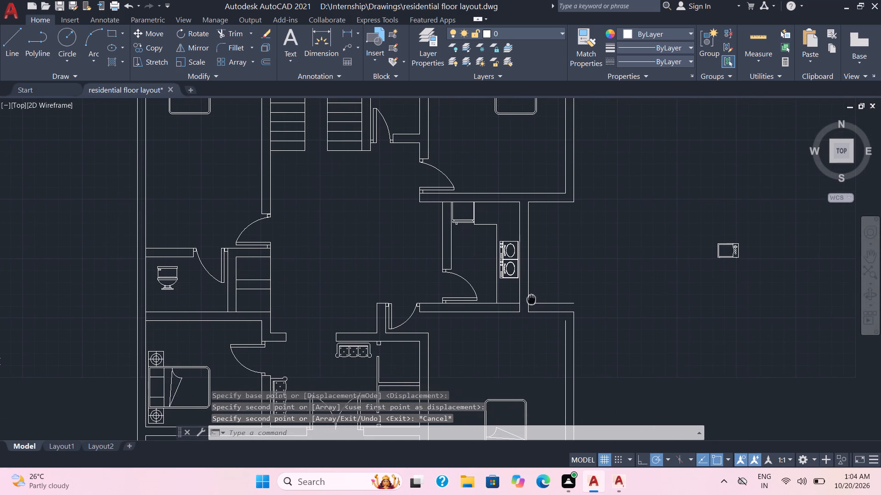
{"action": "middle_click_drag", "start_coordinate": [531, 298], "coordinate": [531, 298]}
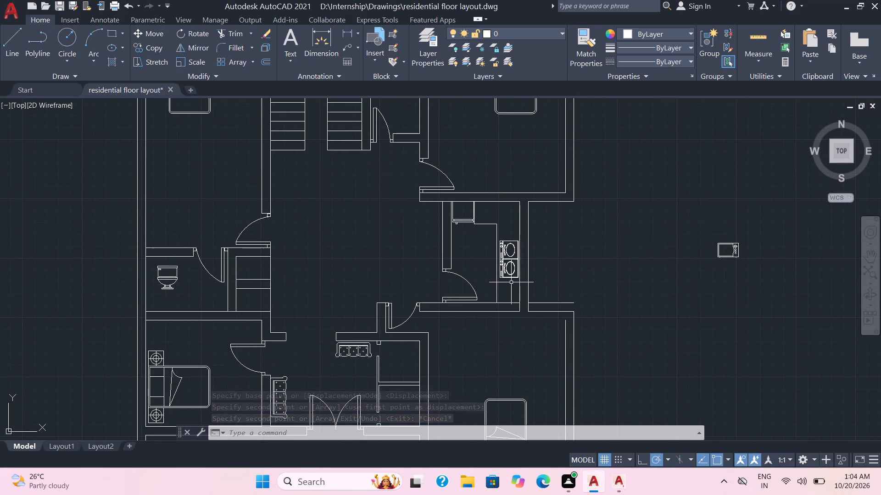
{"action": "scroll", "coordinate": [342, 310], "scroll_direction": "down", "scroll_amount": 1}
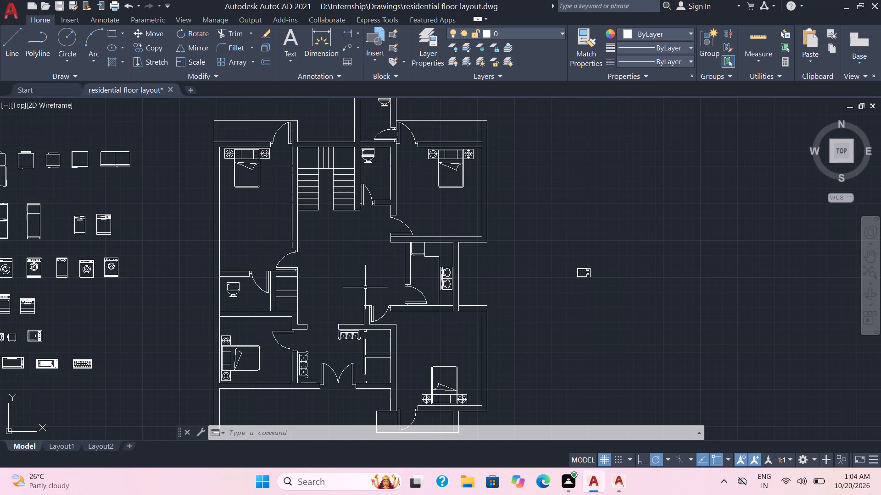
{"action": "scroll", "coordinate": [365, 287], "scroll_direction": "up", "scroll_amount": 2}
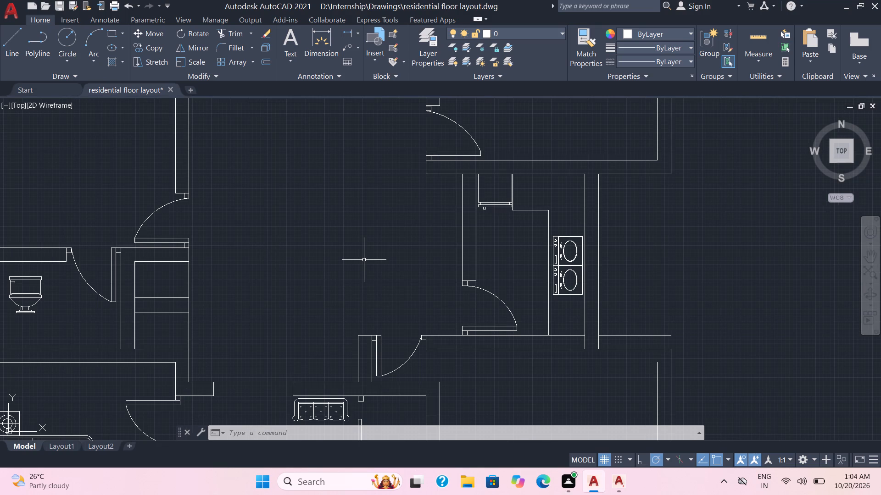
{"action": "key", "text": "o"}
{"action": "key", "text": "Return"}
{"action": "type", "text": "2'"}
{"action": "key", "text": "Return"}
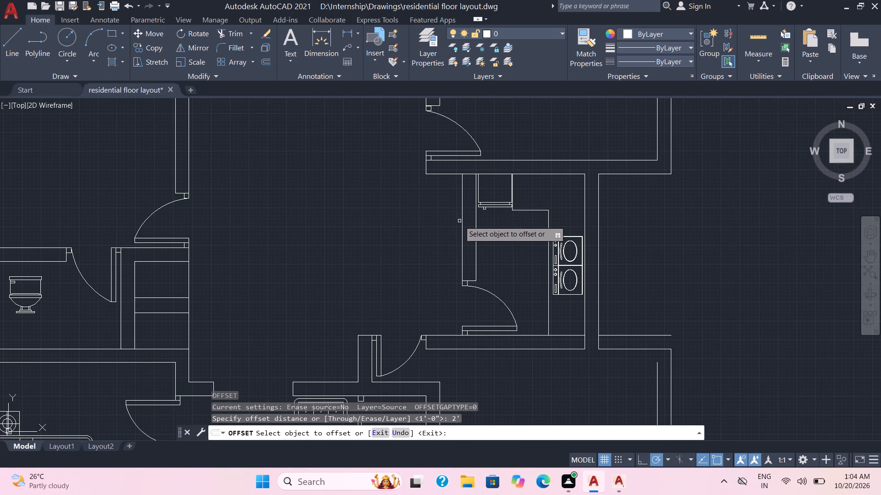
{"action": "left_click", "coordinate": [463, 220]}
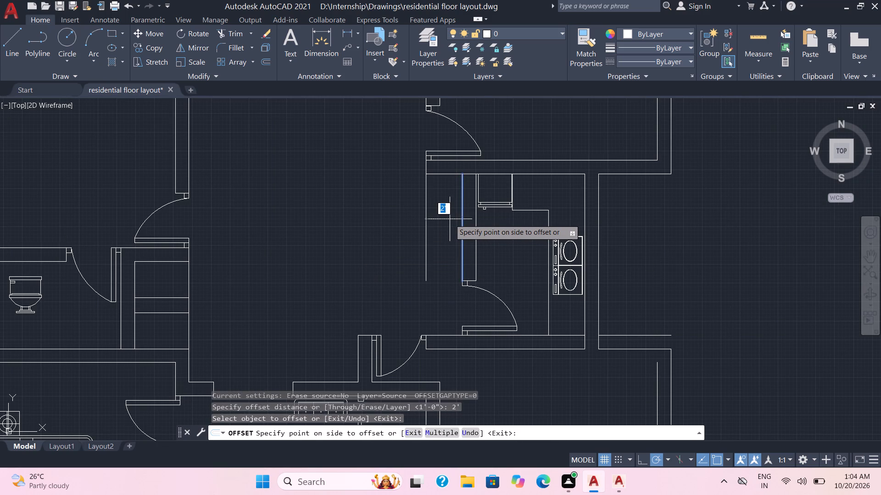
{"action": "type", "text": "1.4"}
{"action": "key", "text": "BackSpace"}
{"action": "type", "text": "6'"}
{"action": "key", "text": "Return"}
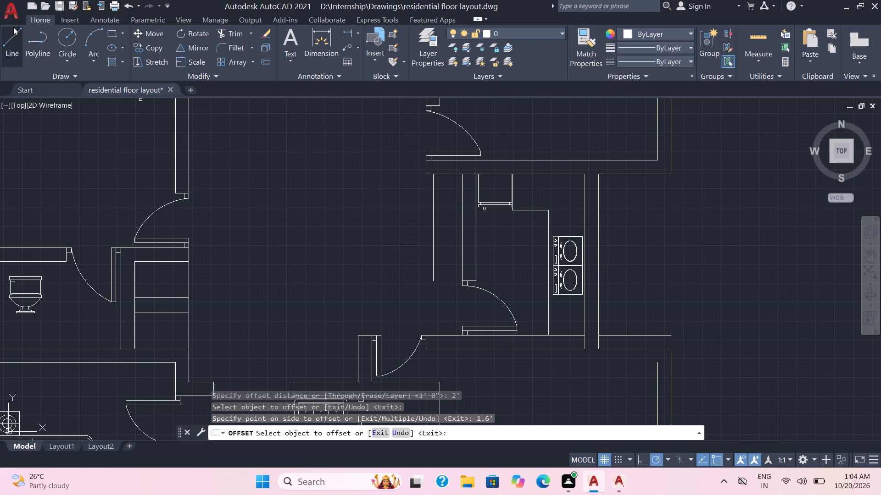
Close the strip beside the wall with a horizontal line, trimming the line's overhang and the offset line below it.
{"action": "left_click", "coordinate": [12, 44]}
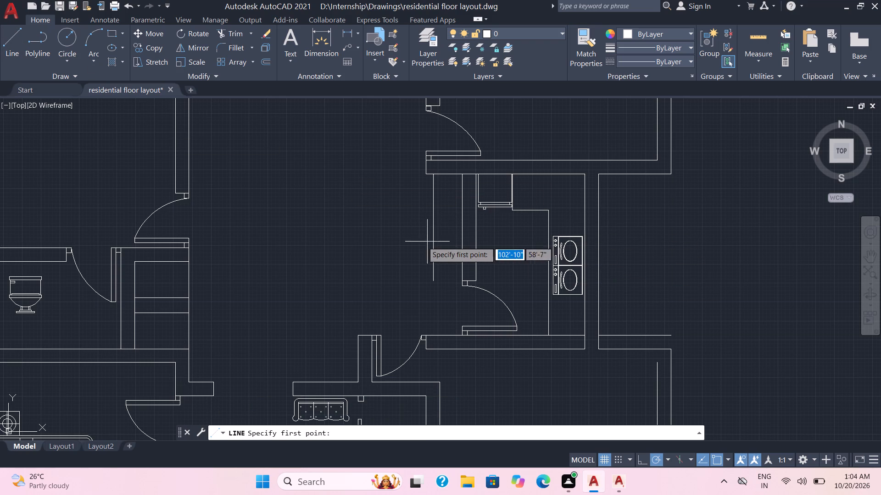
{"action": "left_click", "coordinate": [405, 248]}
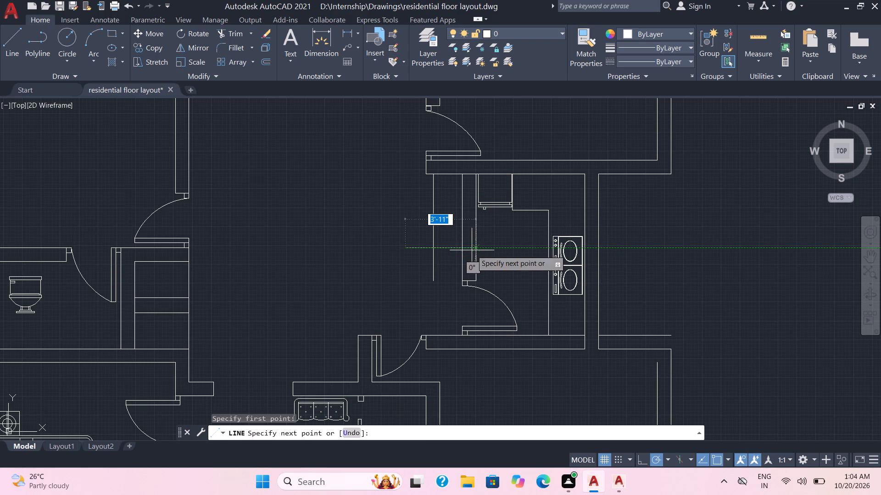
{"action": "left_click", "coordinate": [462, 247]}
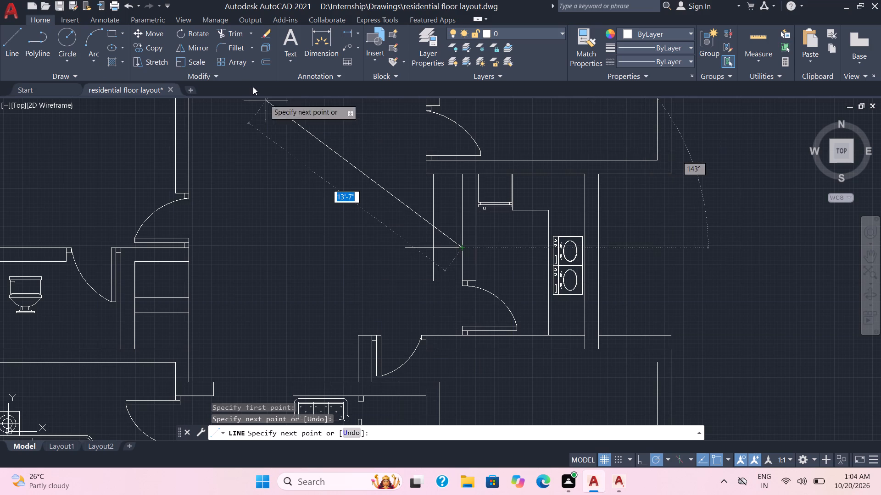
{"action": "left_click", "coordinate": [223, 30]}
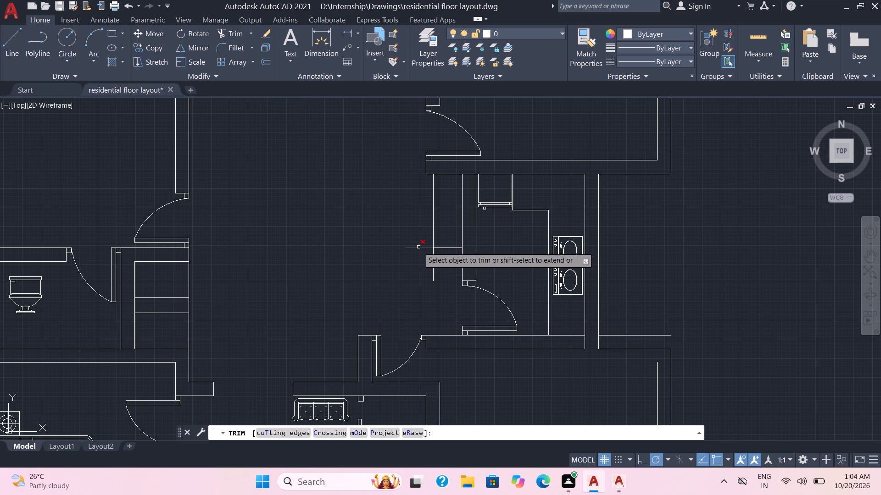
{"action": "left_click", "coordinate": [418, 247]}
{"action": "left_click", "coordinate": [433, 267]}
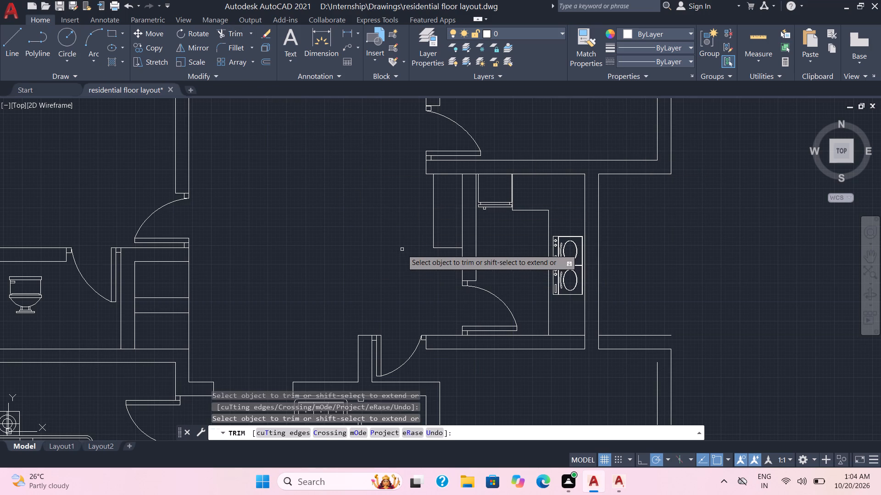
{"action": "scroll", "coordinate": [401, 249], "scroll_direction": "down", "scroll_amount": 1}
{"action": "key", "text": "Escape"}
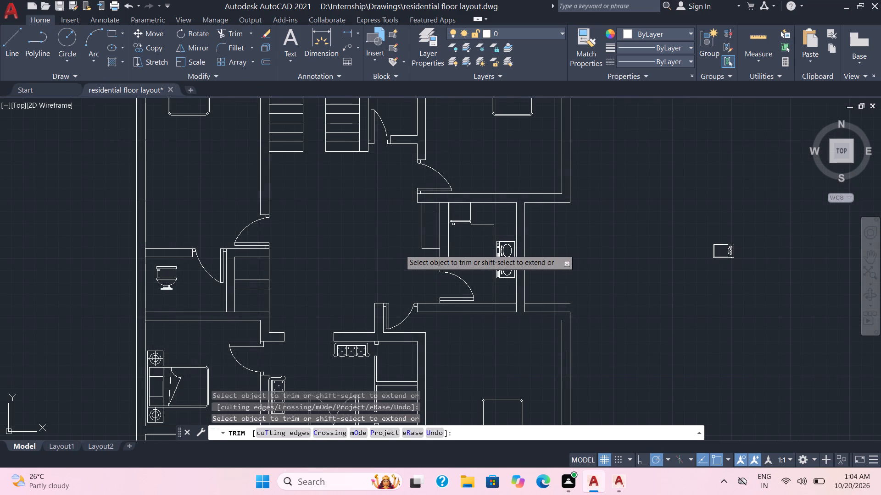
Delete the stray appliance block lying outside the plan, east of the small room.
{"action": "left_click", "coordinate": [774, 268]}
{"action": "left_click", "coordinate": [702, 243]}
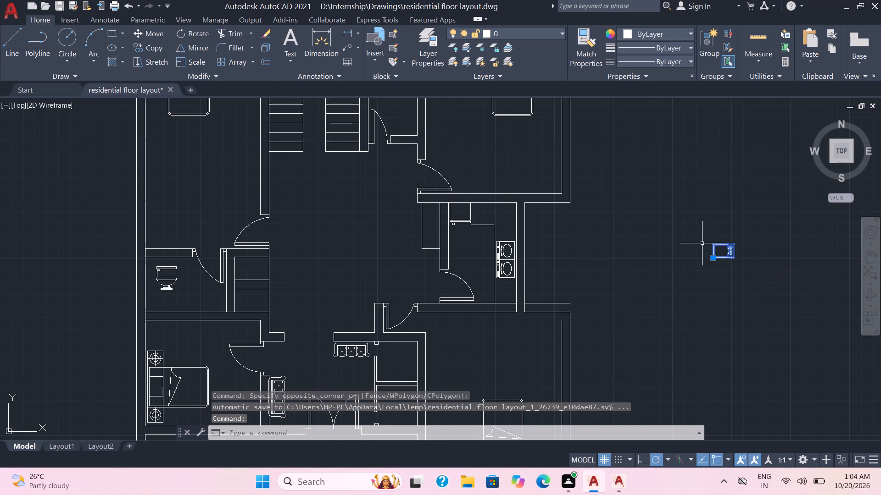
{"action": "key", "text": "Delete"}
Copy the first appliance in the collection's third row into the central hall, just left of the new wall strip.
{"action": "scroll", "coordinate": [700, 244], "scroll_direction": "down", "scroll_amount": 2}
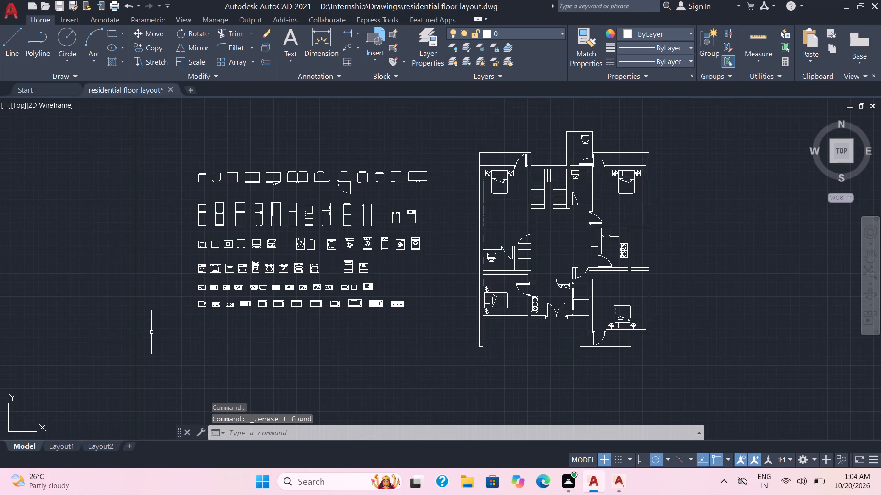
{"action": "scroll", "coordinate": [152, 333], "scroll_direction": "up", "scroll_amount": 2}
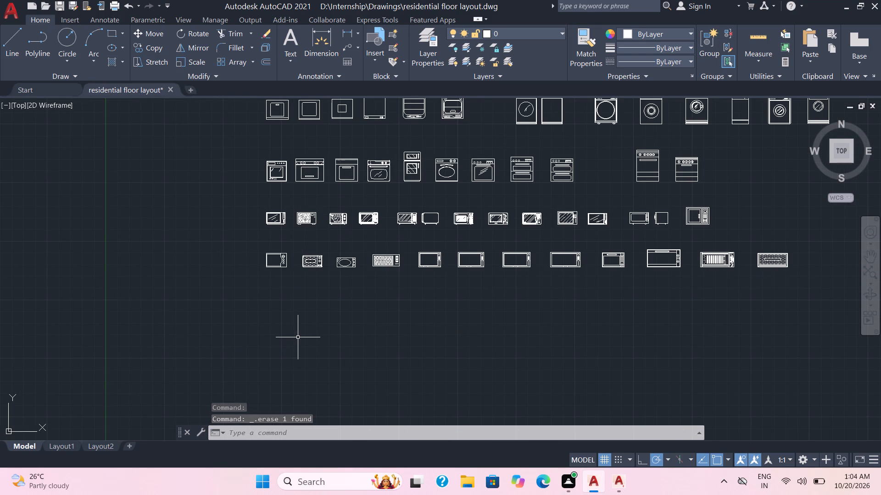
{"action": "scroll", "coordinate": [298, 337], "scroll_direction": "down", "scroll_amount": 1}
{"action": "scroll", "coordinate": [293, 231], "scroll_direction": "up", "scroll_amount": 1}
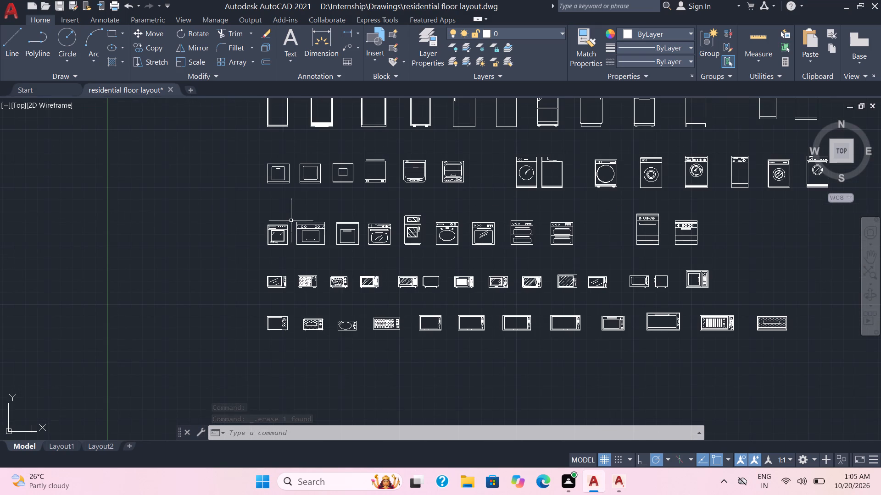
{"action": "scroll", "coordinate": [295, 185], "scroll_direction": "up", "scroll_amount": 2}
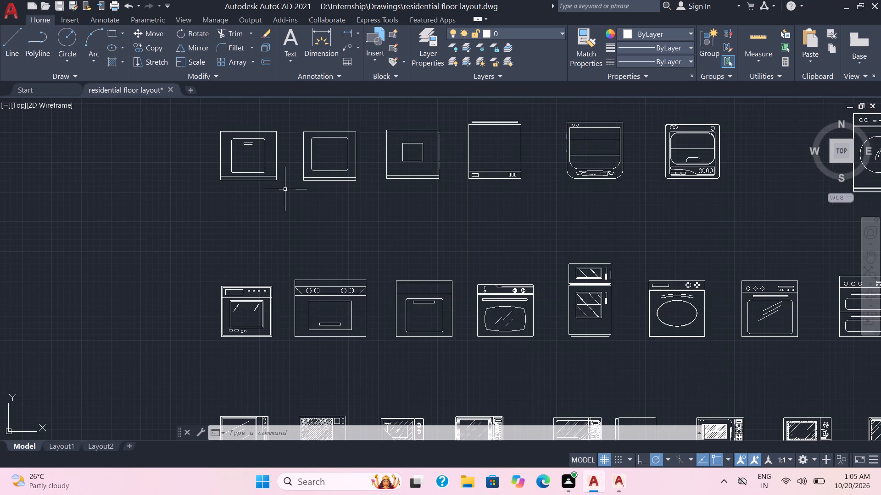
{"action": "left_click", "coordinate": [285, 189]}
{"action": "left_click", "coordinate": [238, 142]}
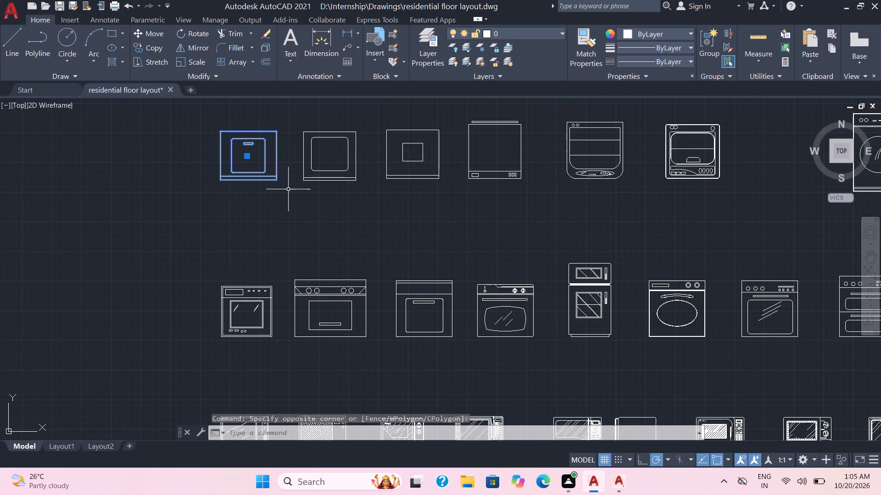
{"action": "type", "text": "co"}
{"action": "key", "text": "Return"}
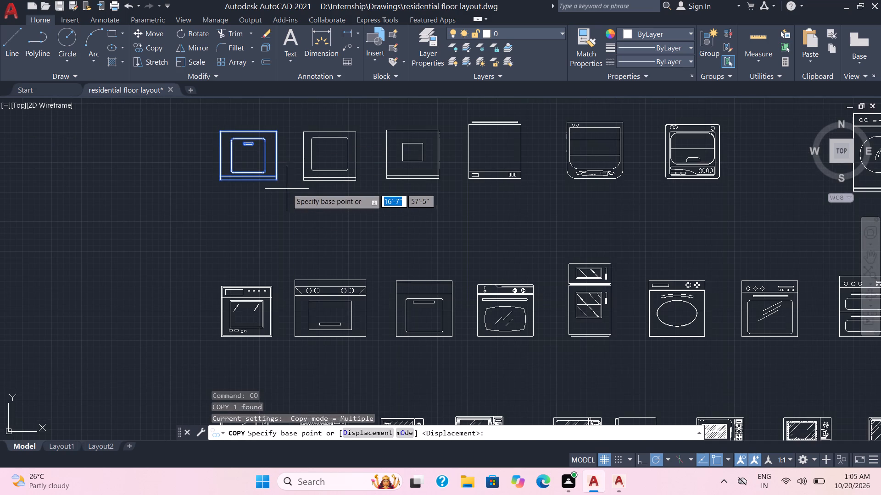
{"action": "left_click", "coordinate": [276, 134]}
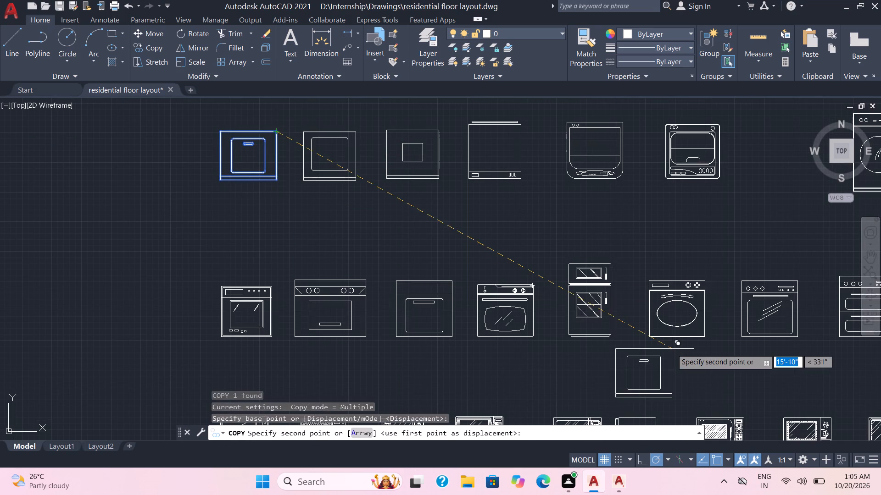
{"action": "scroll", "coordinate": [672, 349], "scroll_direction": "down", "scroll_amount": 2}
{"action": "middle_click_drag", "start_coordinate": [629, 330], "coordinate": [268, 335]}
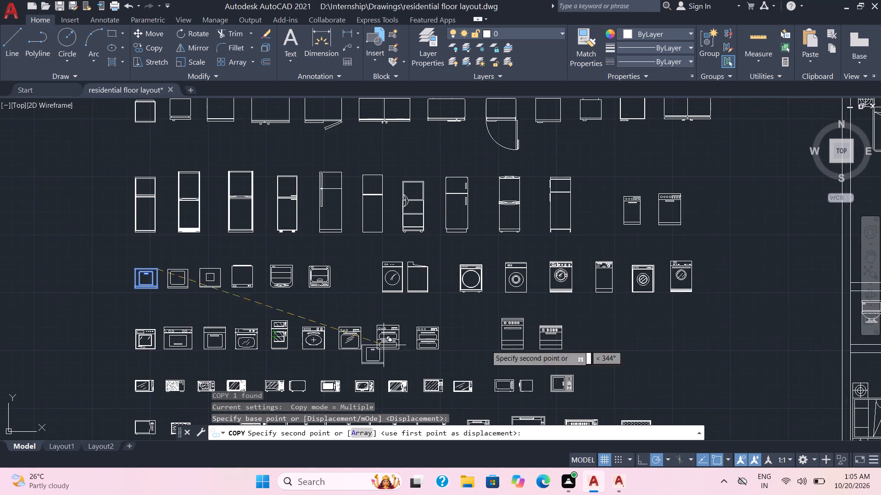
{"action": "middle_click_drag", "start_coordinate": [666, 326], "coordinate": [262, 321]}
{"action": "scroll", "coordinate": [445, 291], "scroll_direction": "down", "scroll_amount": 1}
{"action": "scroll", "coordinate": [636, 285], "scroll_direction": "up", "scroll_amount": 5}
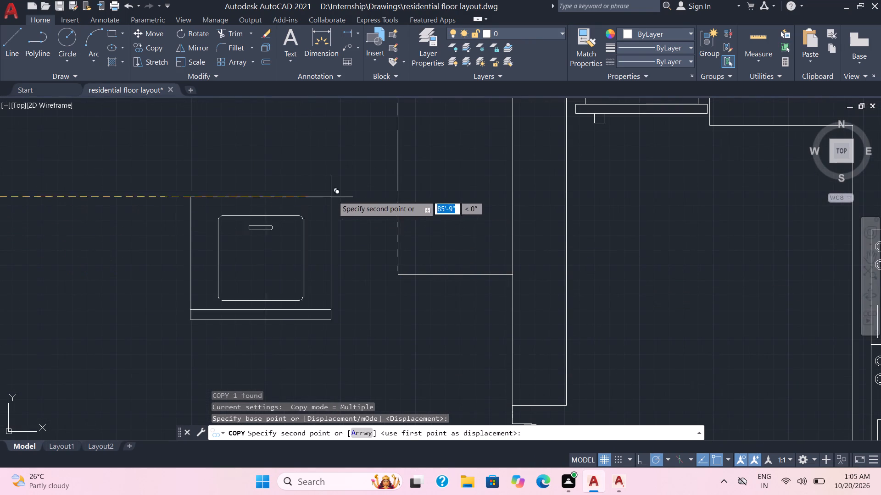
{"action": "left_click", "coordinate": [331, 191]}
{"action": "key", "text": "Escape"}
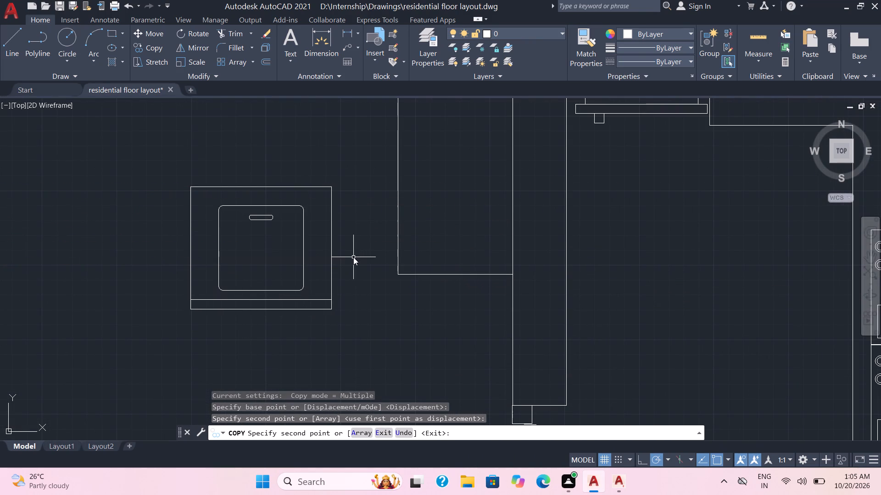
Rotate the copied appliance beside the wall strip to 270° about its lower-left corner.
{"action": "left_click", "coordinate": [353, 301]}
{"action": "left_click", "coordinate": [279, 256]}
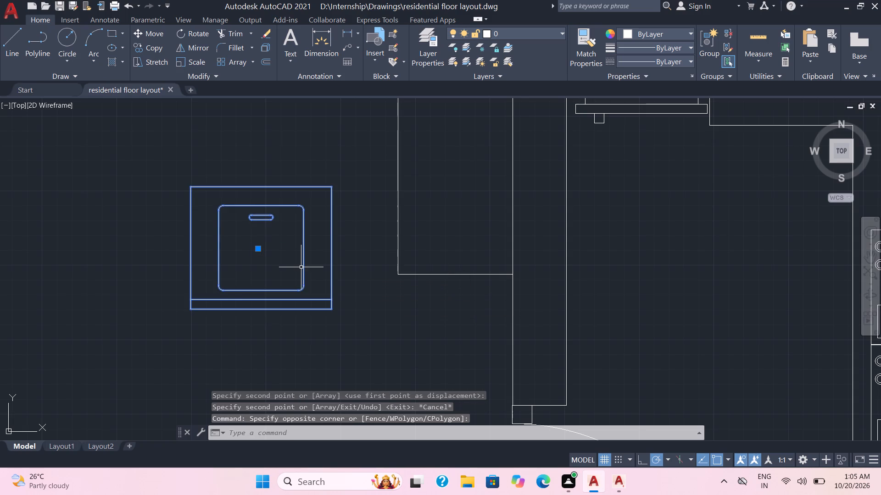
{"action": "type", "text": "ro"}
{"action": "key", "text": "Return"}
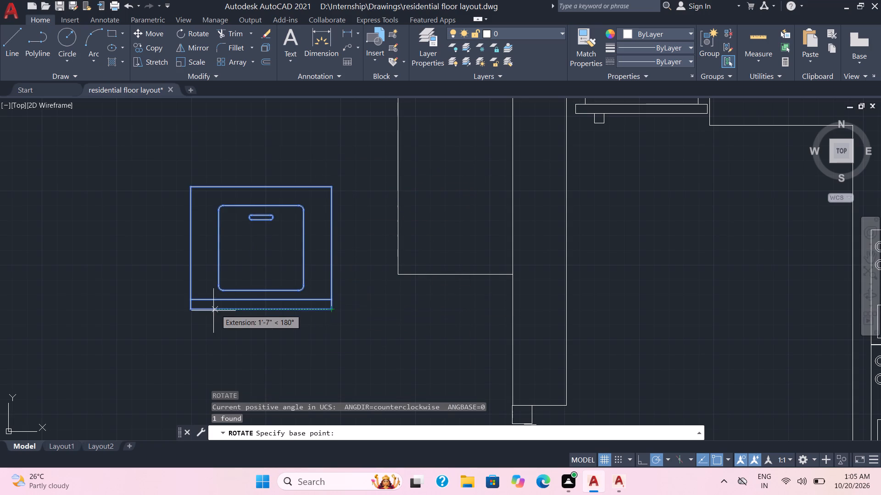
{"action": "left_click", "coordinate": [190, 308]}
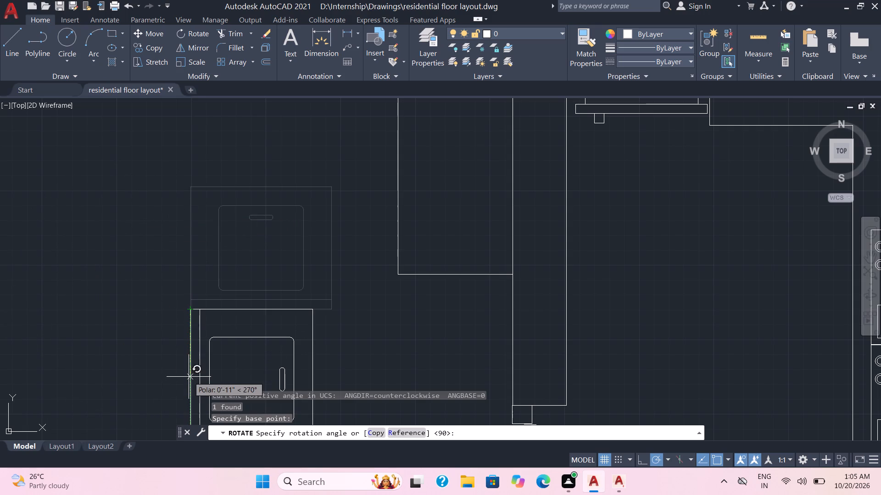
{"action": "left_click", "coordinate": [189, 375]}
Scale the rotated appliance down to about half its size, using its upper-right corner as the base point.
{"action": "left_click", "coordinate": [351, 381]}
{"action": "left_click", "coordinate": [220, 303]}
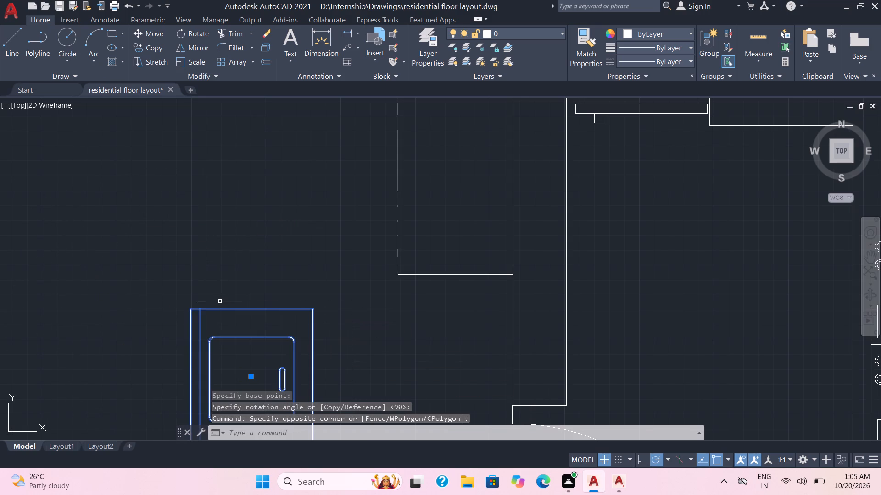
{"action": "type", "text": "sc"}
{"action": "key", "text": "Return"}
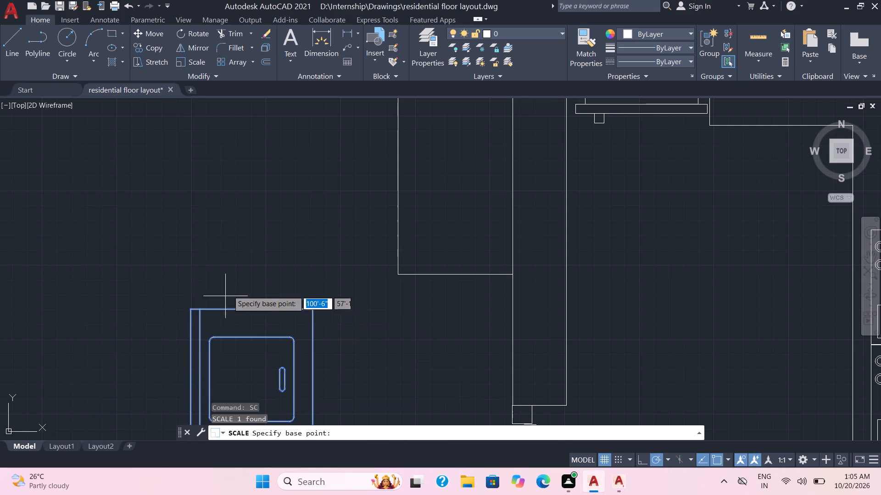
{"action": "left_click", "coordinate": [310, 311]}
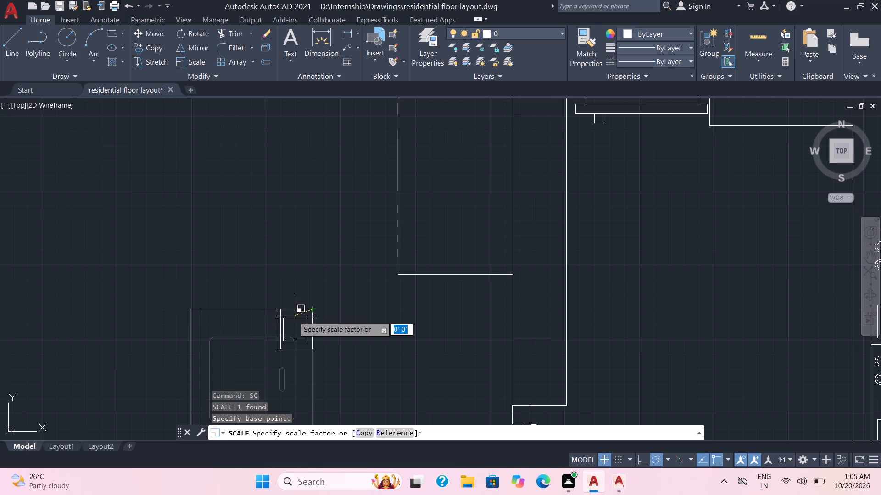
{"action": "left_click", "coordinate": [280, 322]}
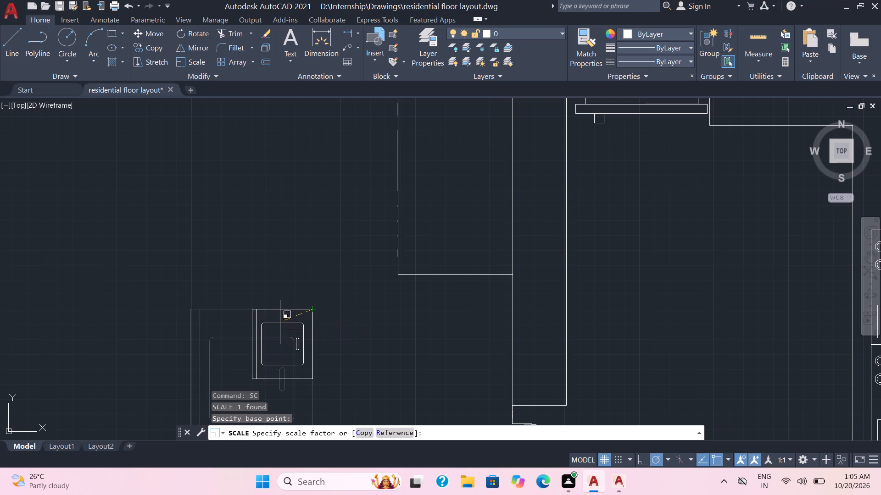
Copy the scaled appliance twice into the strip beside the hall wall, one near its lower end and one near its upper end.
{"action": "left_click", "coordinate": [322, 391]}
{"action": "left_click", "coordinate": [276, 329]}
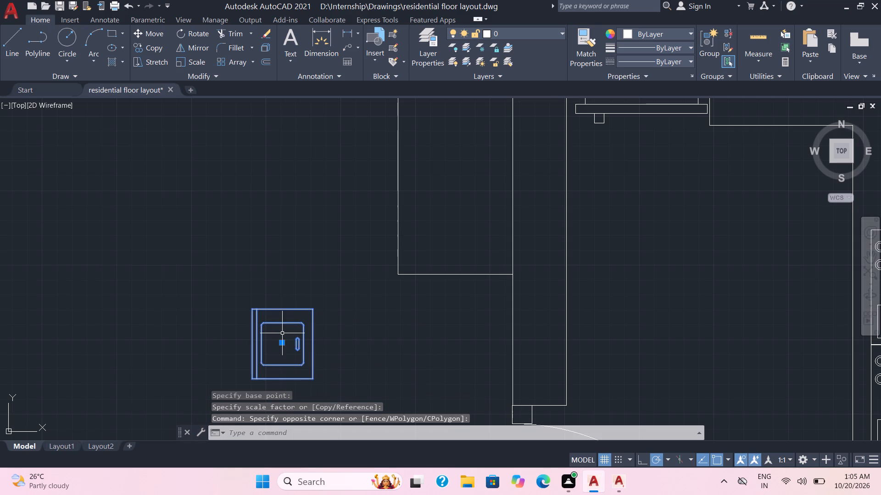
{"action": "type", "text": "co"}
{"action": "key", "text": "Return"}
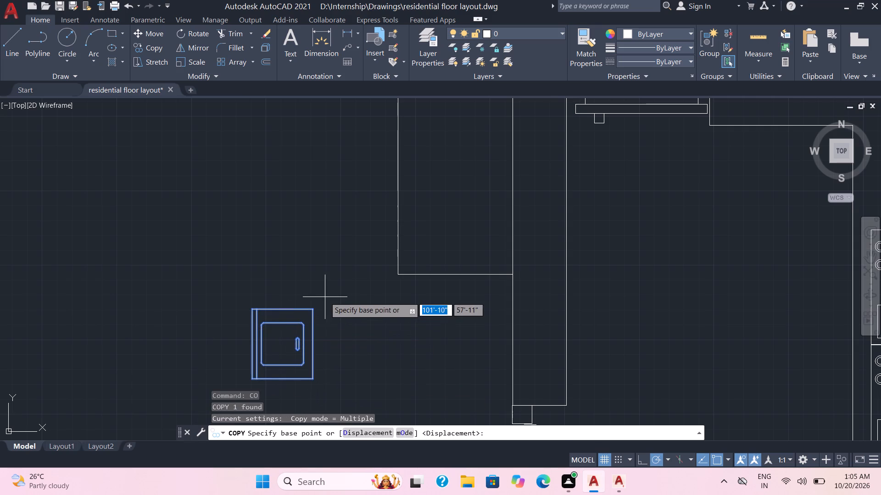
{"action": "left_click", "coordinate": [315, 310]}
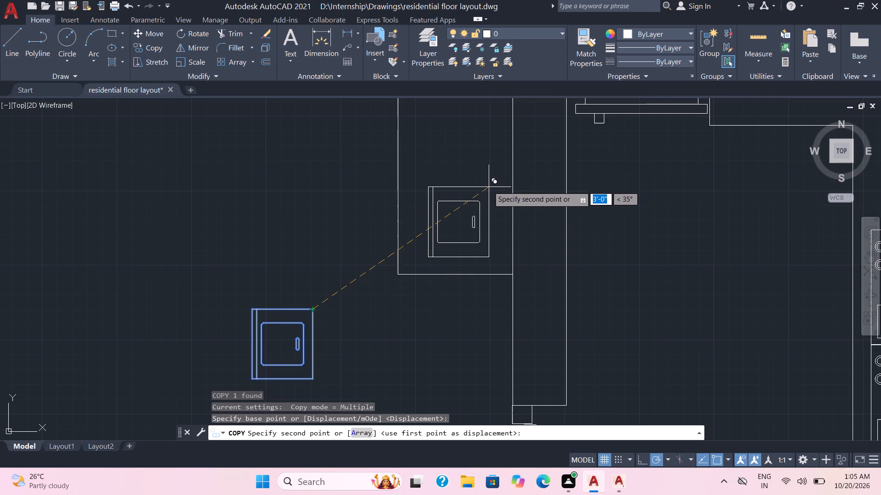
{"action": "left_click", "coordinate": [488, 185]}
{"action": "scroll", "coordinate": [485, 126], "scroll_direction": "down", "scroll_amount": 2}
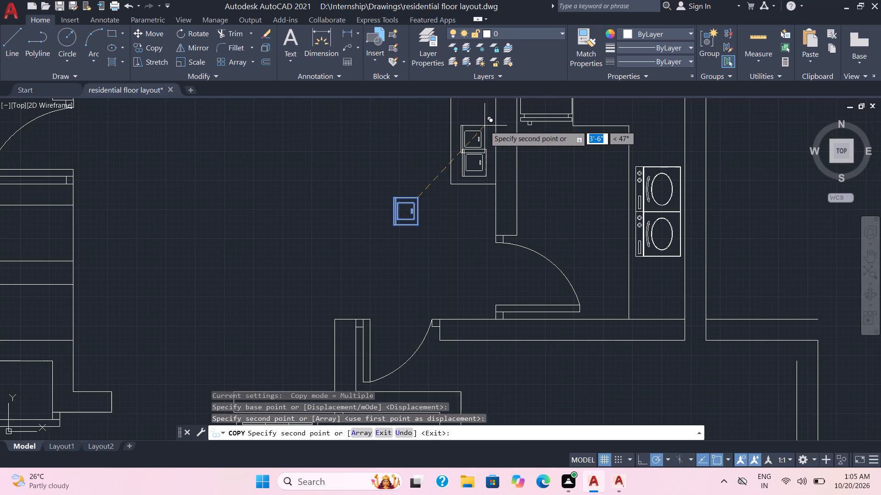
{"action": "middle_click_drag", "start_coordinate": [485, 123], "coordinate": [481, 216]}
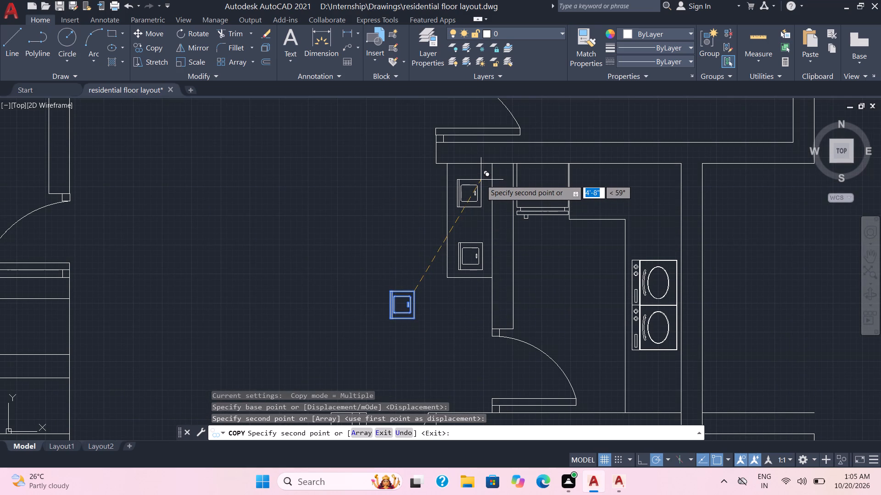
{"action": "left_click", "coordinate": [481, 177]}
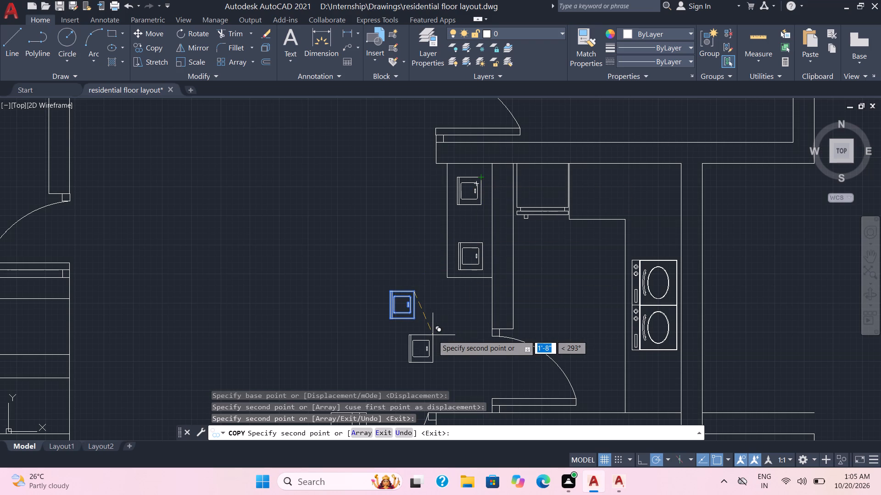
{"action": "key", "text": "Escape"}
Delete the original scaled appliance left standing in the central hall outside the strip.
{"action": "left_click", "coordinate": [432, 334]}
{"action": "left_click", "coordinate": [367, 282]}
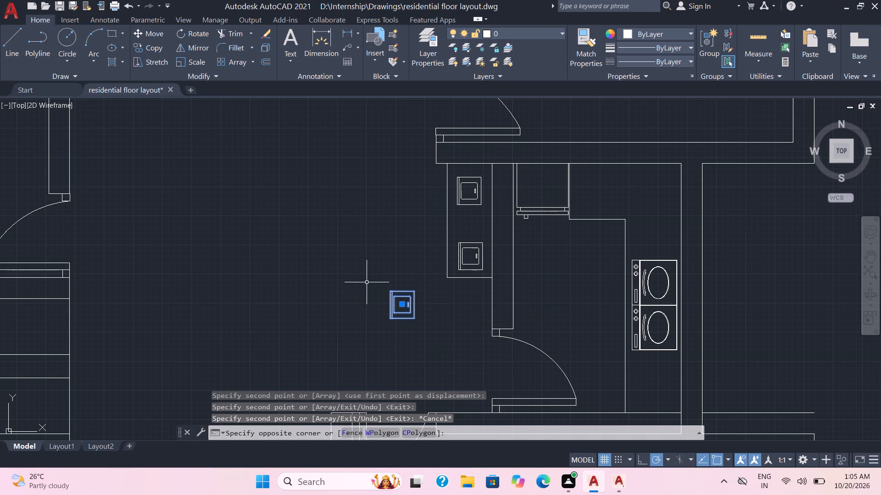
{"action": "key", "text": "Delete"}
Draw a rectangle about 1'-10" by 3'-10" from the upper-left inner corner of the topmost toilet room.
{"action": "scroll", "coordinate": [367, 282], "scroll_direction": "down", "scroll_amount": 2}
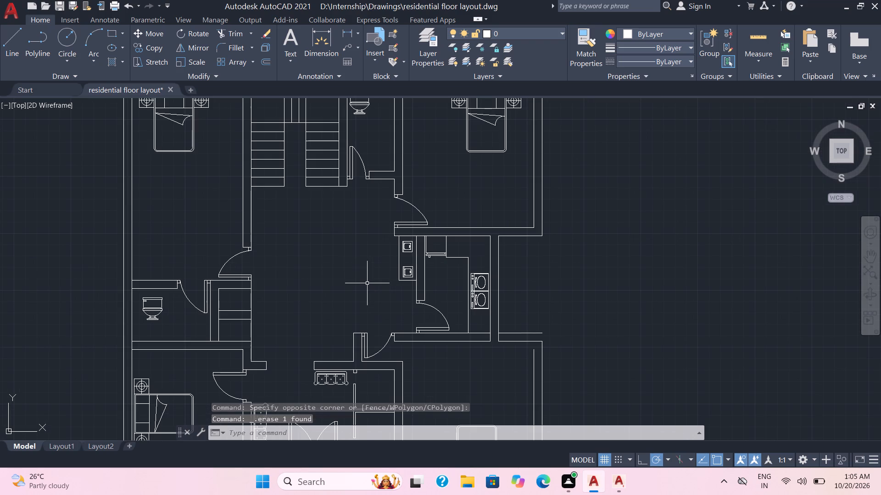
{"action": "scroll", "coordinate": [368, 284], "scroll_direction": "down", "scroll_amount": 1}
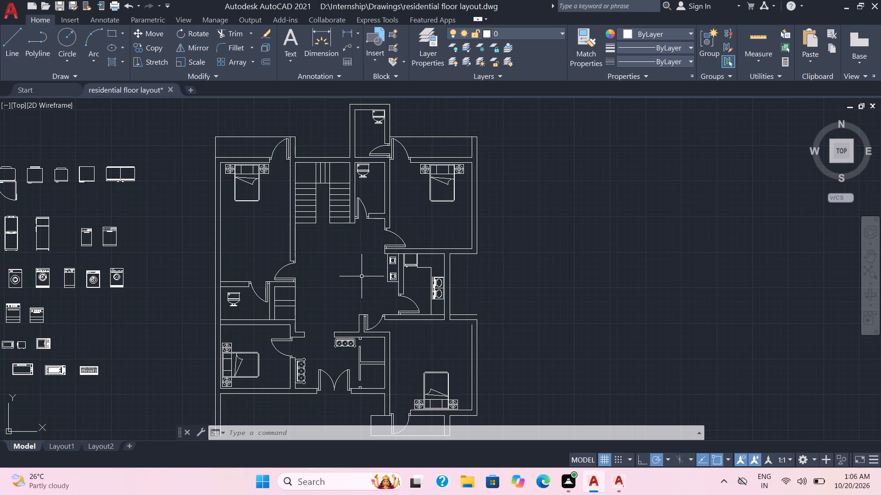
{"action": "middle_click_drag", "start_coordinate": [572, 327], "coordinate": [585, 352]}
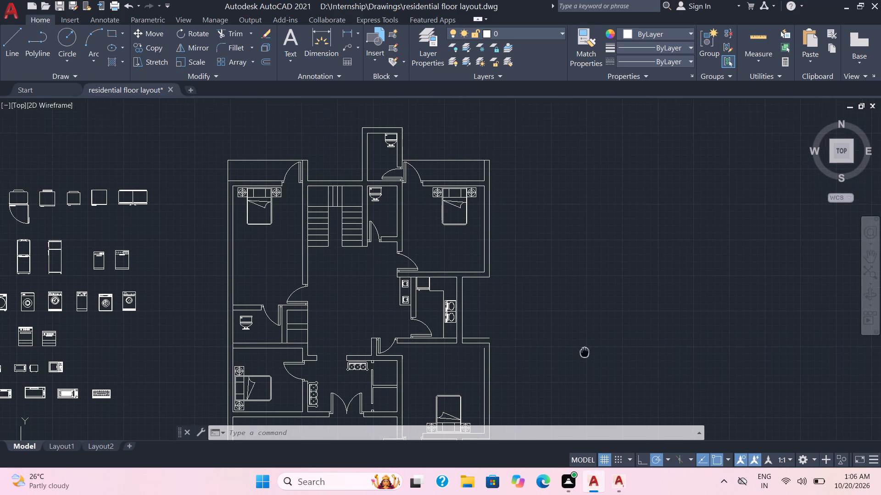
{"action": "middle_click_drag", "start_coordinate": [585, 352], "coordinate": [585, 354]}
{"action": "middle_click_drag", "start_coordinate": [432, 231], "coordinate": [432, 307]}
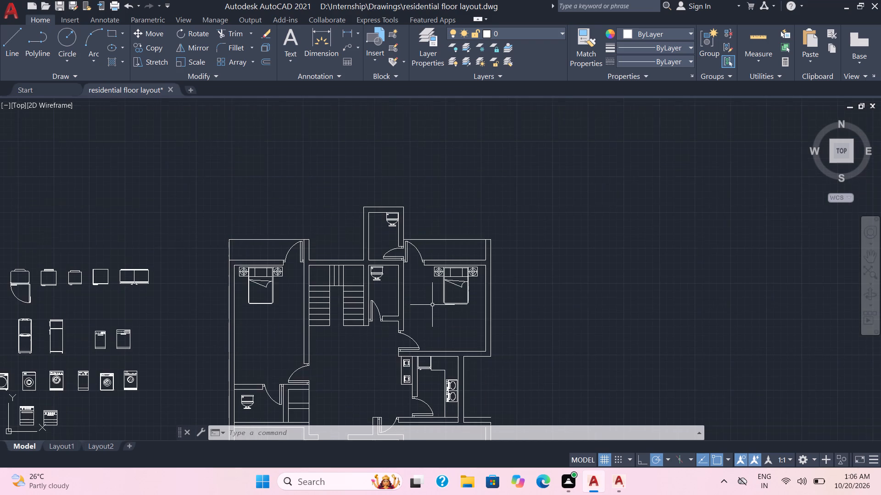
{"action": "scroll", "coordinate": [432, 304], "scroll_direction": "up", "scroll_amount": 1}
{"action": "middle_click_drag", "start_coordinate": [424, 294], "coordinate": [394, 348]}
{"action": "scroll", "coordinate": [387, 338], "scroll_direction": "up", "scroll_amount": 1}
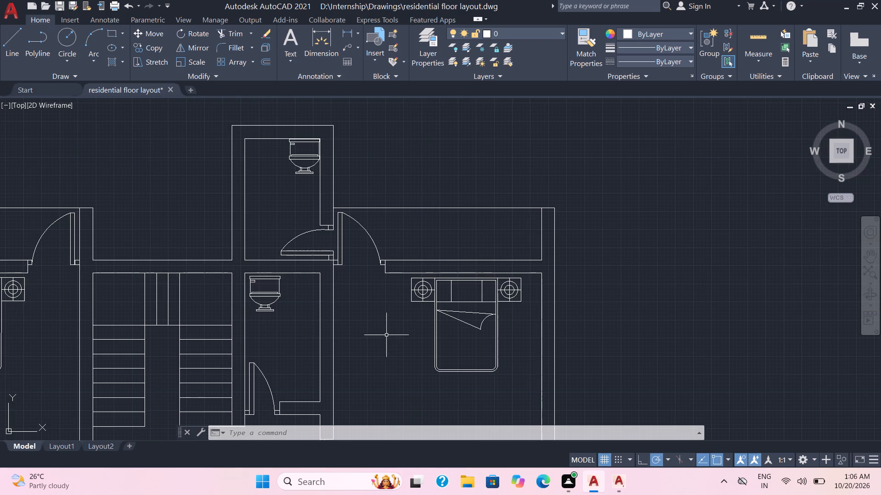
{"action": "left_click", "coordinate": [113, 33]}
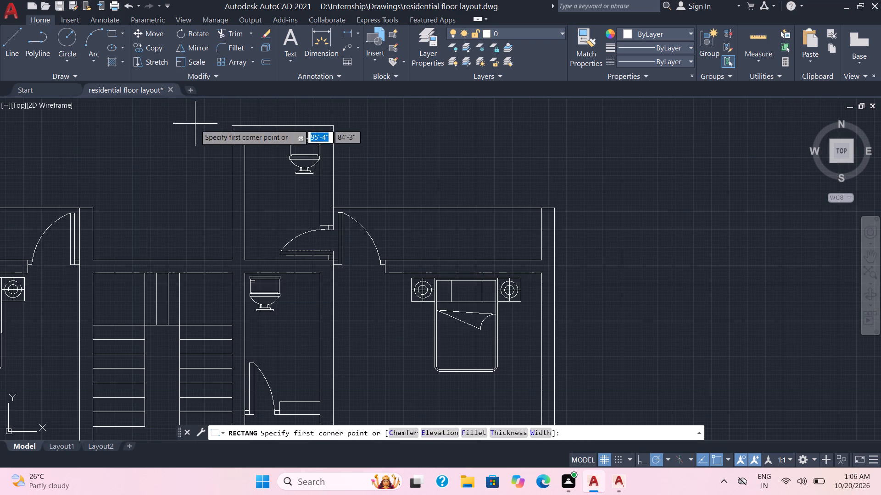
{"action": "left_click", "coordinate": [243, 140]}
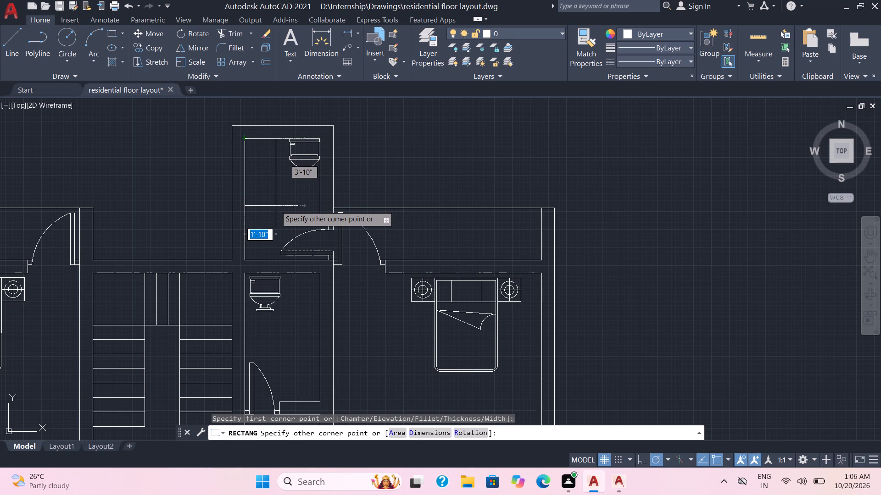
{"action": "left_click", "coordinate": [276, 206]}
Offset the new rectangle beside the toilet inward by 3".
{"action": "key", "text": "o"}
{"action": "key", "text": "Return"}
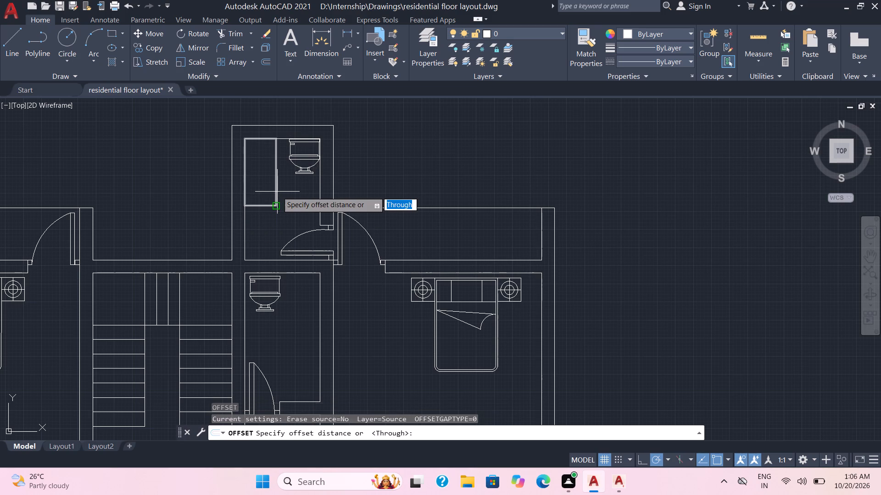
{"action": "key", "text": "1"}
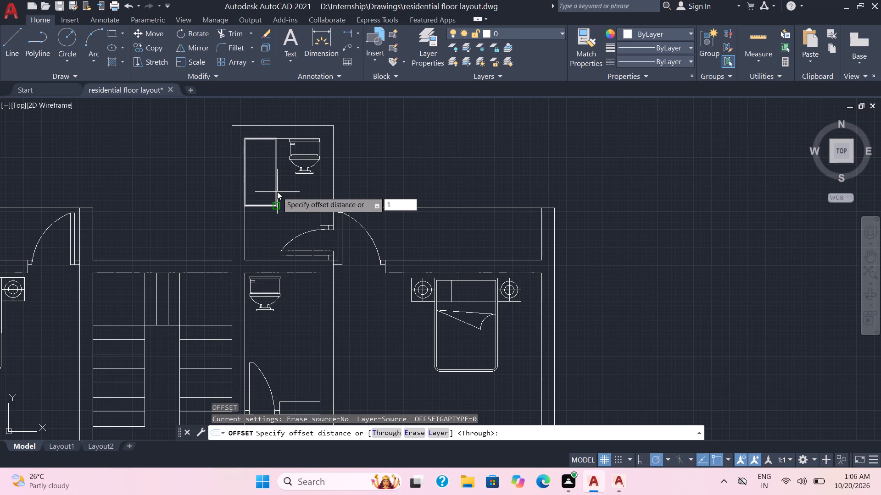
{"action": "key", "text": "BackSpace"}
{"action": "key", "text": "4"}
{"action": "key", "text": "Return"}
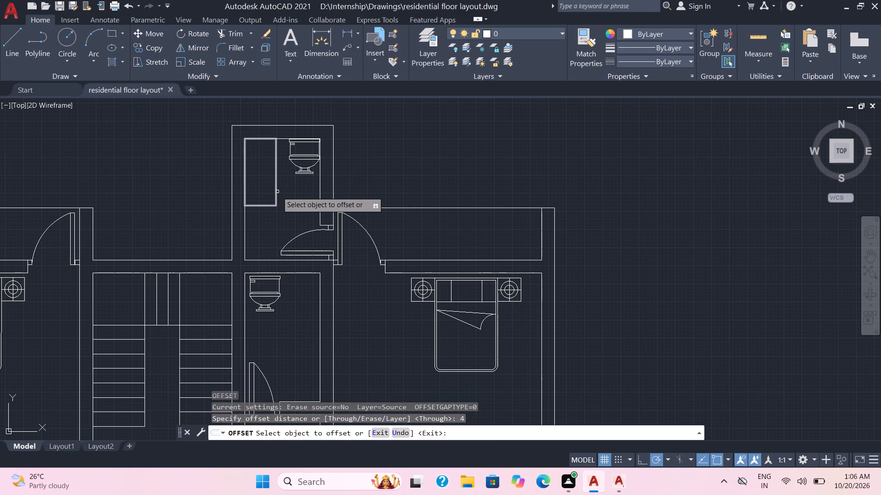
{"action": "left_click", "coordinate": [276, 191]}
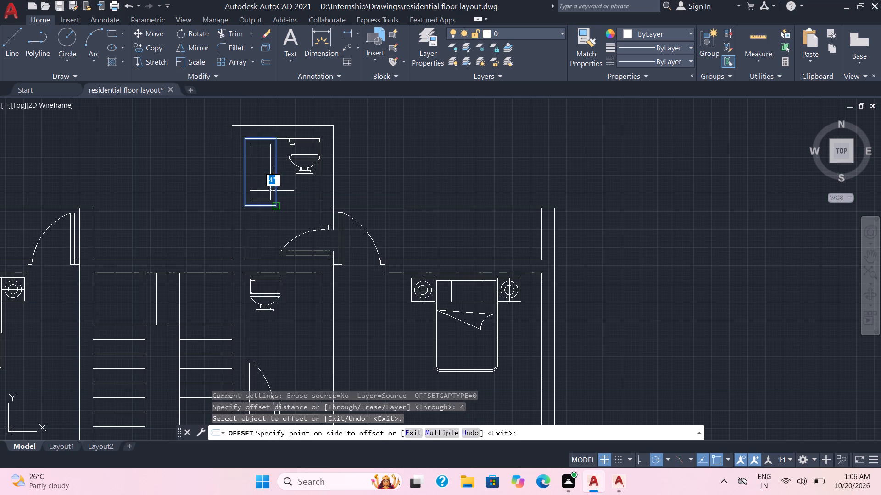
{"action": "key", "text": "3"}
{"action": "key", "text": "Return"}
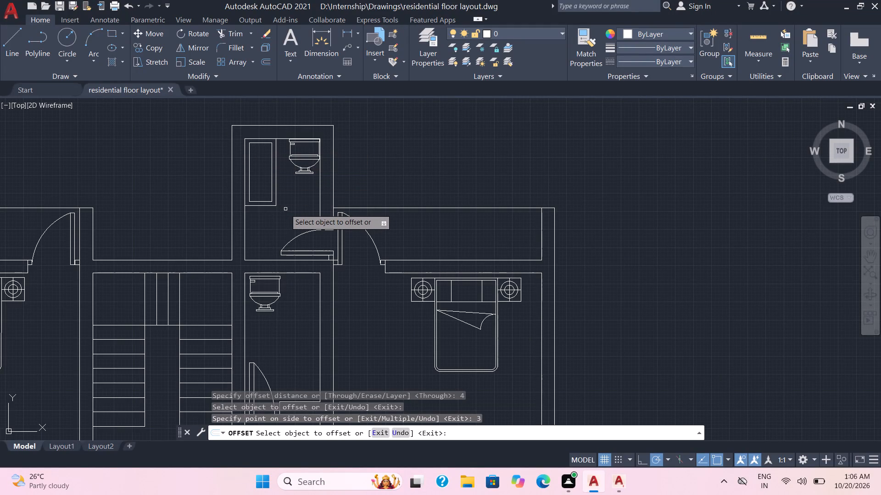
{"action": "key", "text": "Escape"}
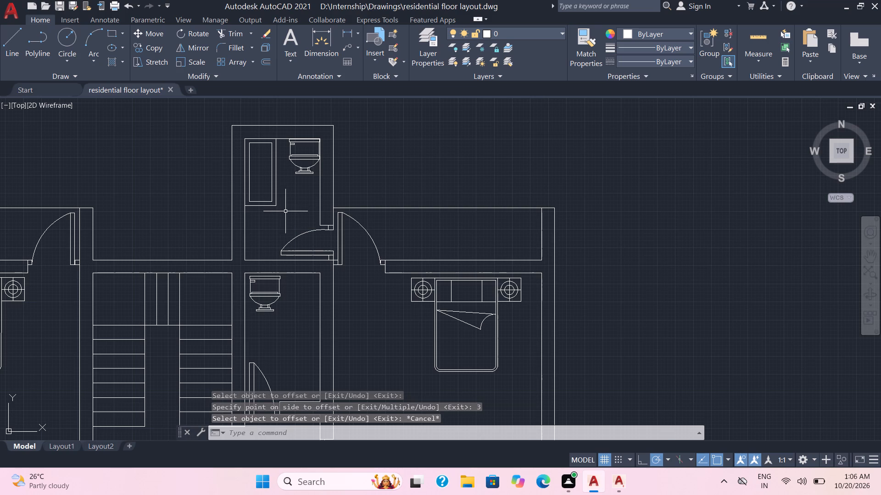
Explode both the outer and inner rectangles beside the toilet into separate lines.
{"action": "left_click", "coordinate": [286, 212]}
{"action": "left_click", "coordinate": [266, 184]}
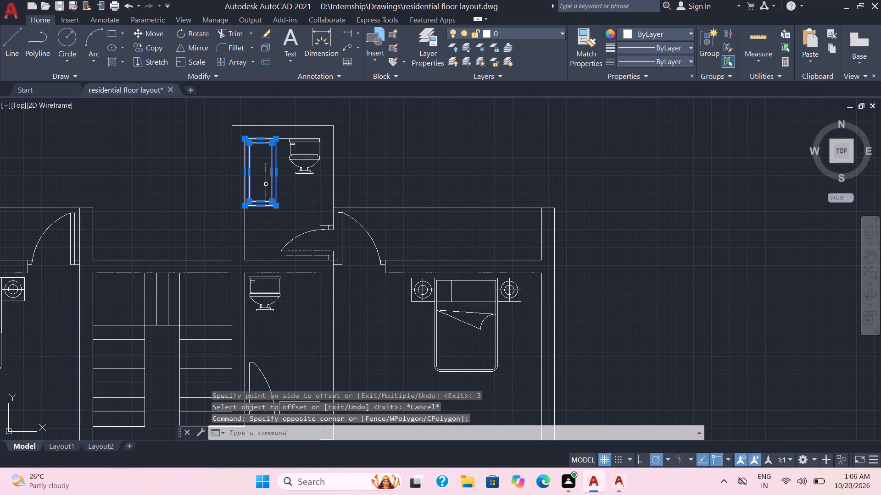
{"action": "key", "text": "x"}
{"action": "key", "text": "Return"}
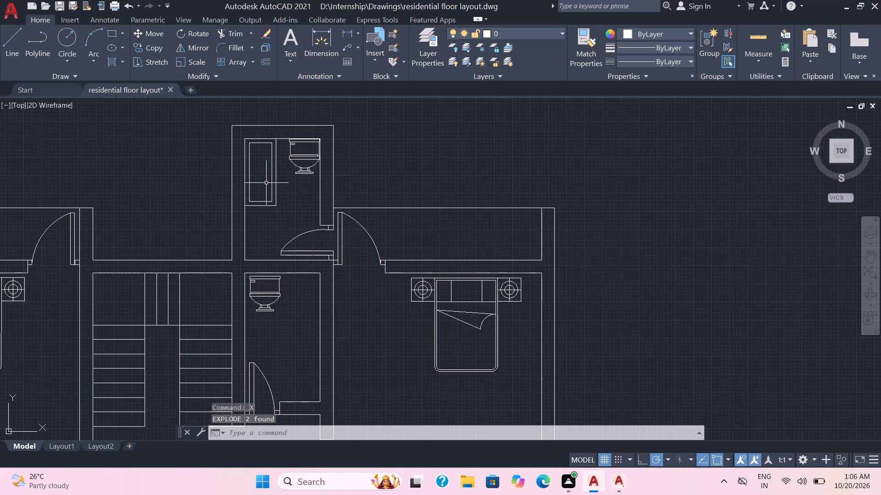
Extend the inner rectangle's two long sides up to the outer rectangle's upper edge.
{"action": "type", "text": "tr"}
{"action": "key", "text": "Return"}
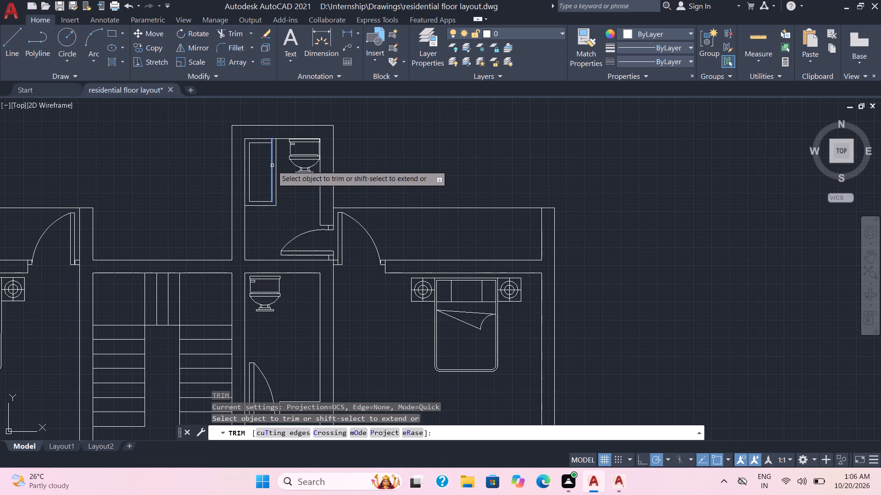
{"action": "left_click", "coordinate": [272, 165], "text": "shift"}
{"action": "left_click", "coordinate": [249, 167], "text": "shift"}
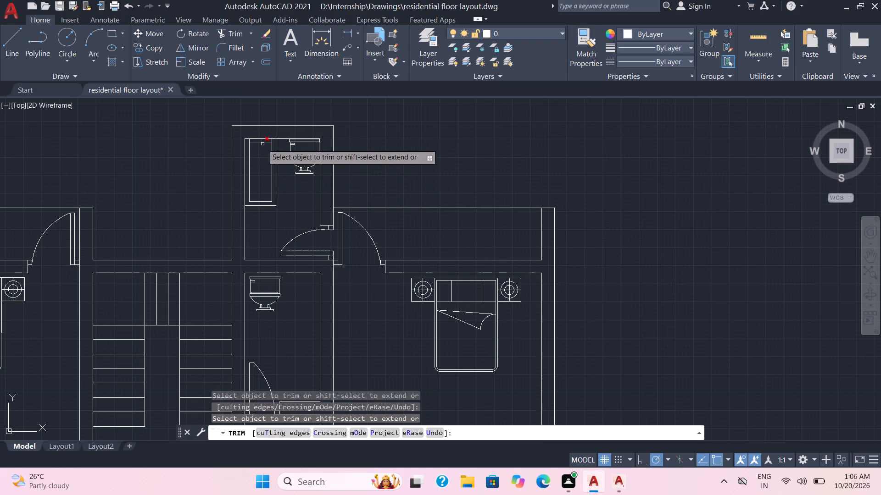
{"action": "scroll", "coordinate": [260, 161], "scroll_direction": "up", "scroll_amount": 1}
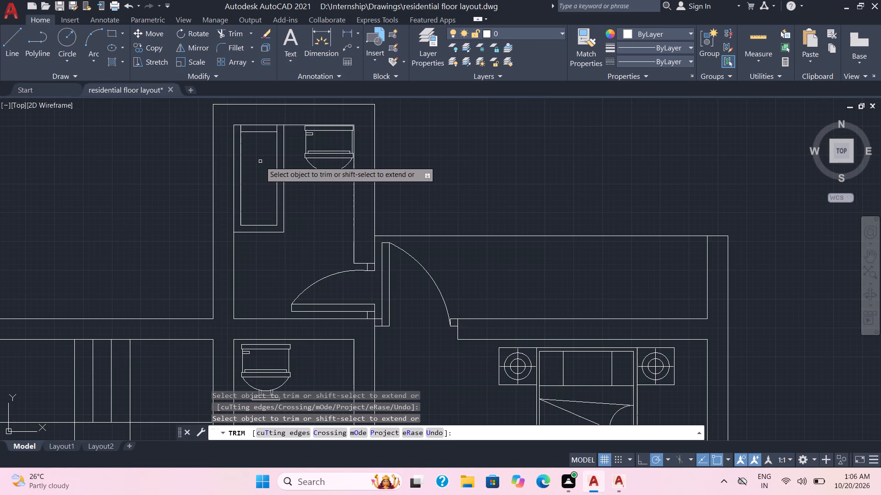
{"action": "key", "text": "Escape"}
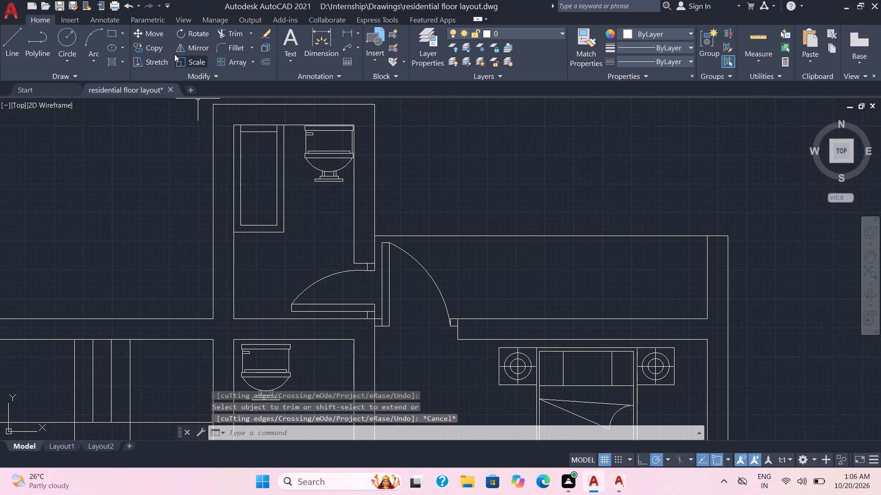
Fillet the two upper corners of the inner rectangle beside the topmost toilet with a 2" radius.
{"action": "left_click", "coordinate": [235, 49]}
{"action": "scroll", "coordinate": [290, 172], "scroll_direction": "up", "scroll_amount": 1}
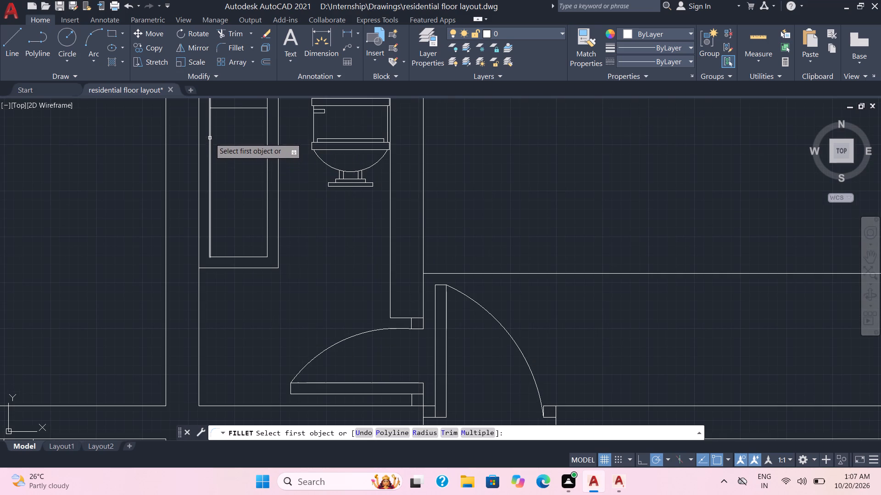
{"action": "left_click", "coordinate": [226, 108]}
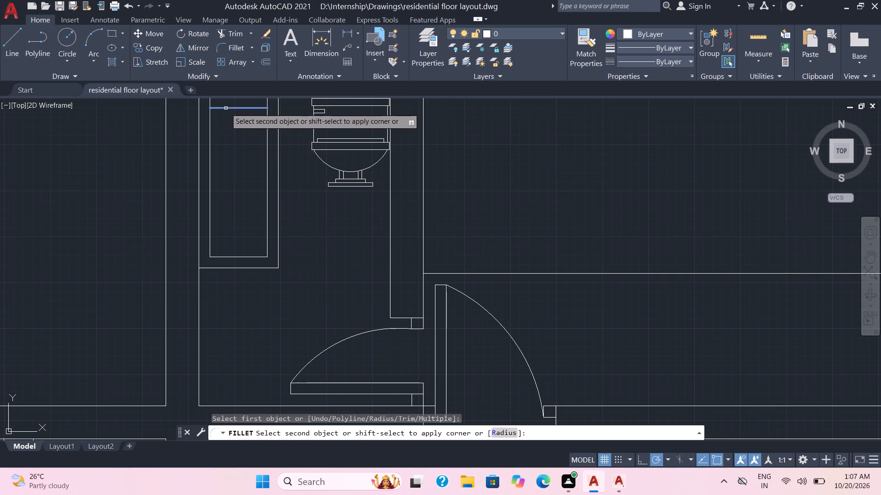
{"action": "key", "text": "r"}
{"action": "key", "text": "Return"}
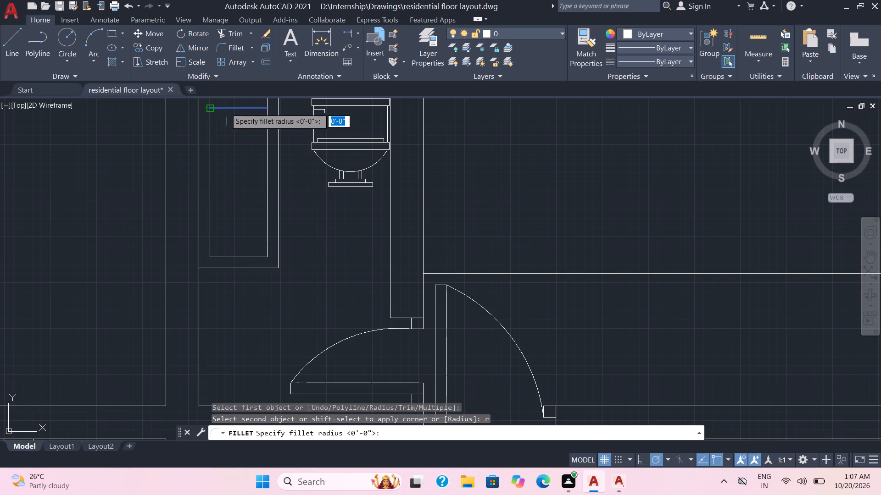
{"action": "key", "text": "2"}
{"action": "key", "text": "Return"}
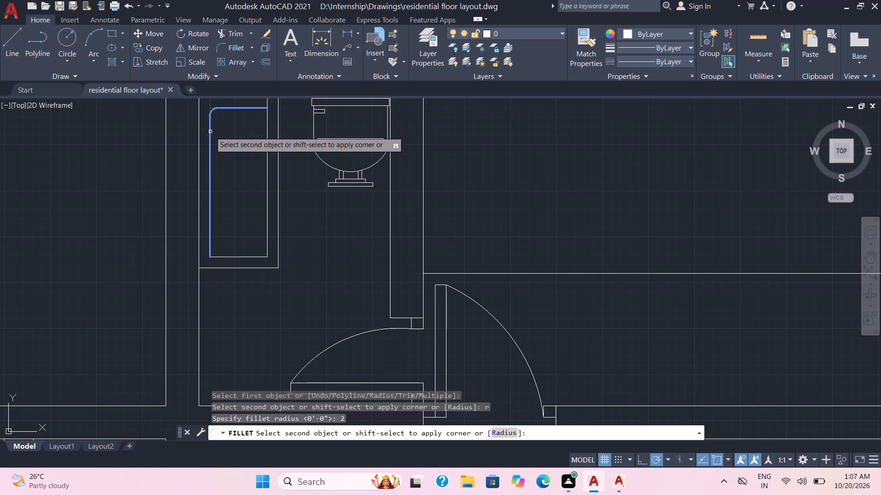
{"action": "left_click", "coordinate": [210, 132]}
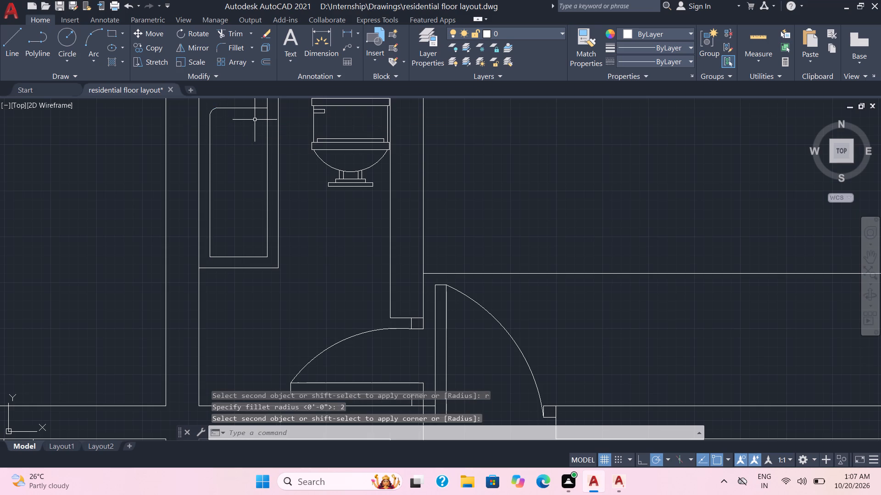
{"action": "key", "text": "space"}
{"action": "left_click", "coordinate": [255, 109]}
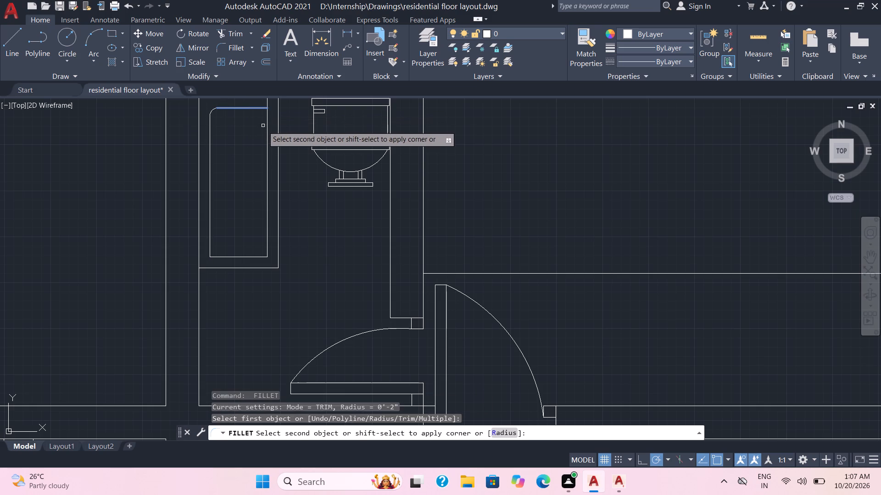
{"action": "left_click", "coordinate": [267, 133]}
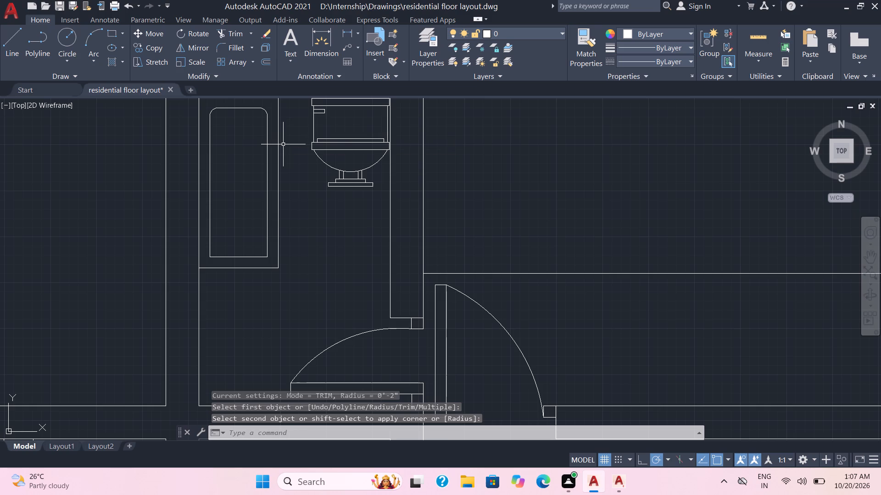
{"action": "key", "text": "Escape"}
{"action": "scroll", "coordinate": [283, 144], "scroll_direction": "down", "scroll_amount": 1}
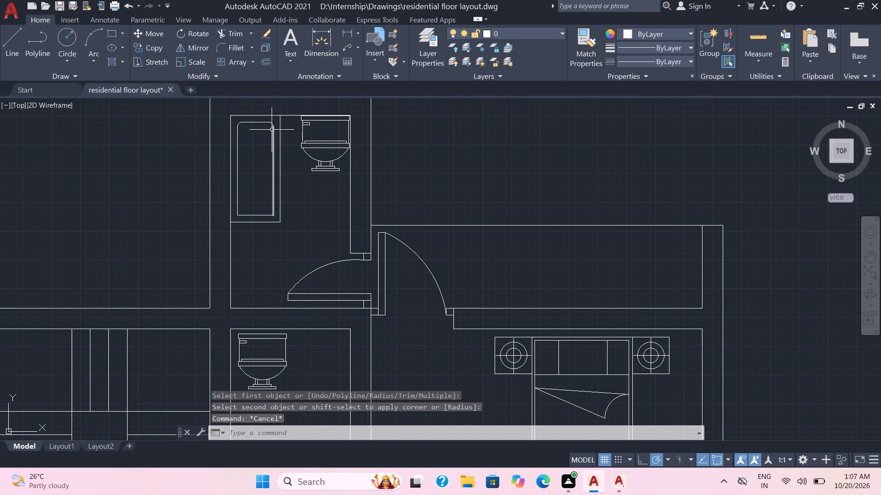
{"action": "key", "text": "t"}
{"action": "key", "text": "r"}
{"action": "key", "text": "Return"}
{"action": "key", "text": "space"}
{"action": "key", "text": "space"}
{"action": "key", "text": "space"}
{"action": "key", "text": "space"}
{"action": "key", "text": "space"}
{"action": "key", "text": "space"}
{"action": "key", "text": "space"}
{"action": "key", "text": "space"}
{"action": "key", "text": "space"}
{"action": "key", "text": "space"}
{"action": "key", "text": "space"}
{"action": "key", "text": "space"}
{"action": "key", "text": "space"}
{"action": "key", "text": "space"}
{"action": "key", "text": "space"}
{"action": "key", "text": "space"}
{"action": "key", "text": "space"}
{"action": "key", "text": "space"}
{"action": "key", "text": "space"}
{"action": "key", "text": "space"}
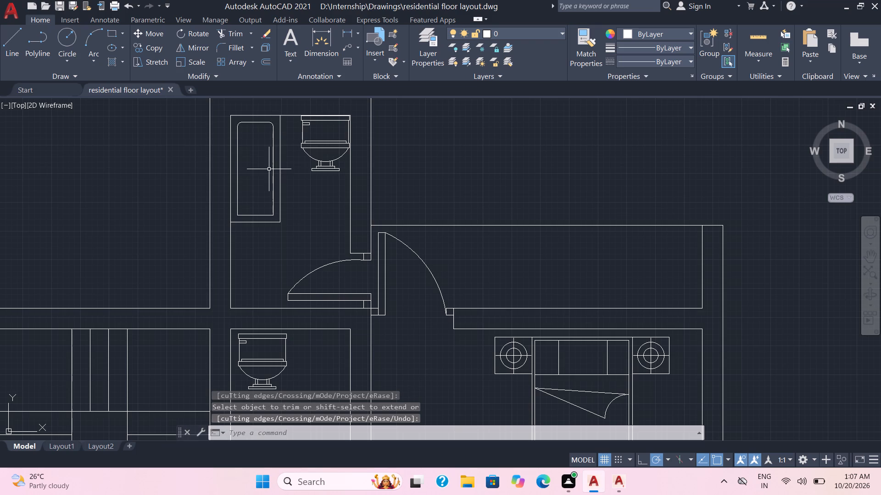
Extend the filleted inner rectangle's two long sides up to the outer rectangle's upper edge again.
{"action": "key", "text": "t"}
{"action": "key", "text": "r"}
{"action": "key", "text": "Return"}
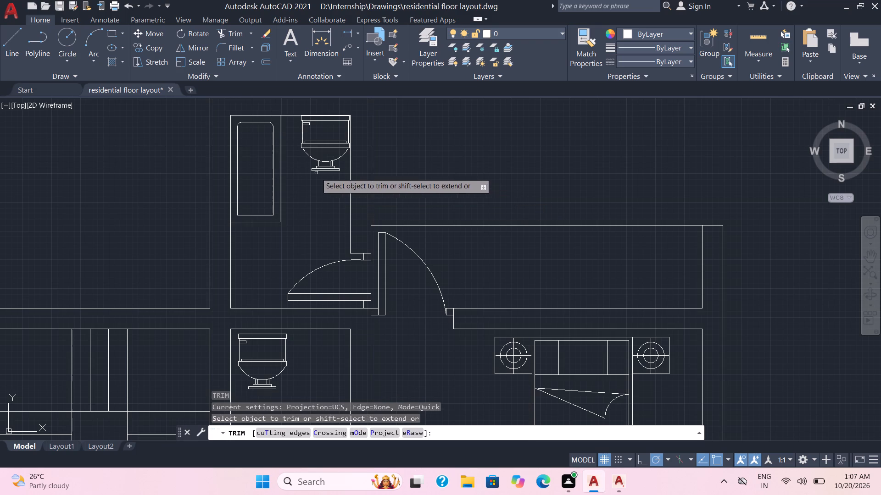
{"action": "left_click", "coordinate": [272, 157], "text": "shift"}
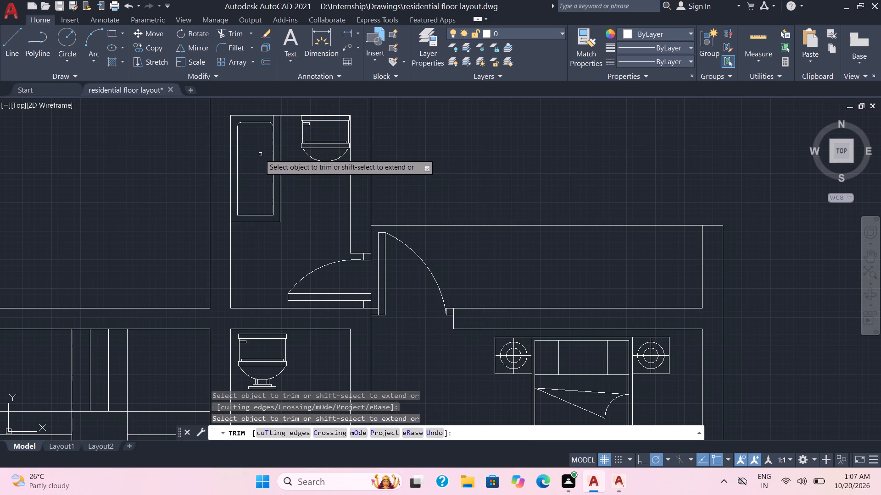
{"action": "left_click", "coordinate": [239, 158], "text": "shift"}
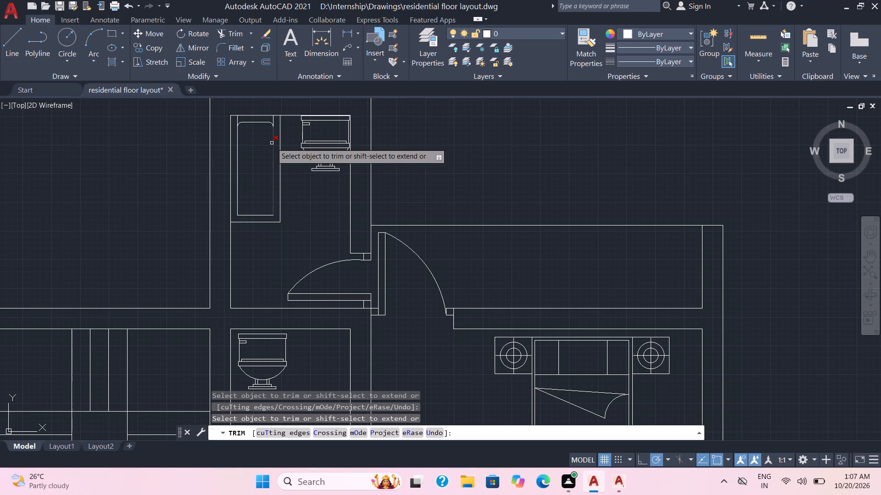
Draw a small drain circle inside the inner rectangle, centred just below its rounded upper edge.
{"action": "left_click", "coordinate": [71, 38]}
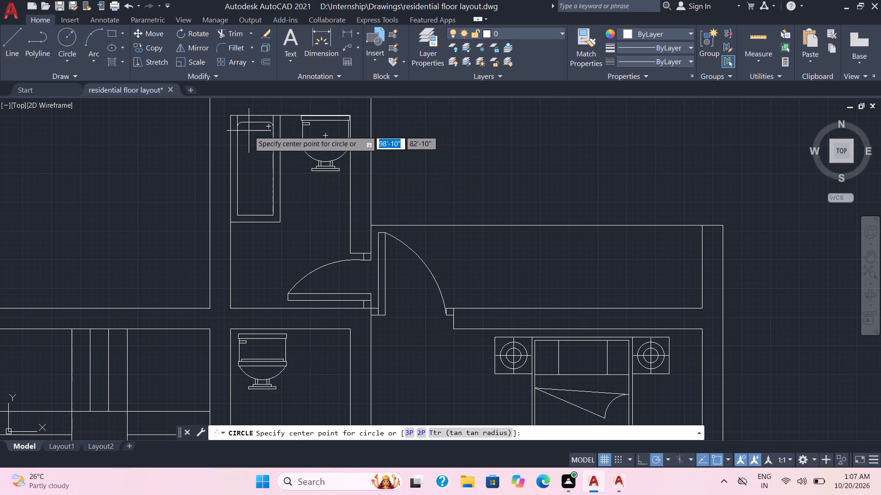
{"action": "scroll", "coordinate": [251, 130], "scroll_direction": "up", "scroll_amount": 2}
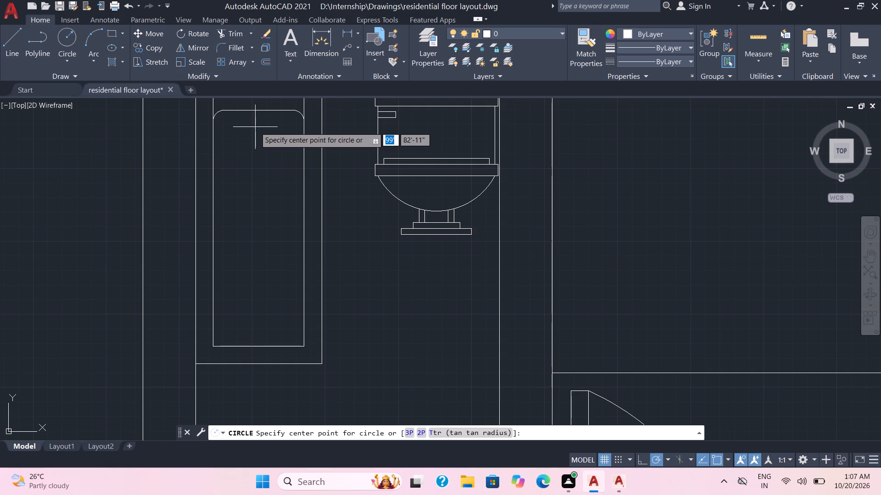
{"action": "left_click", "coordinate": [255, 127]}
{"action": "left_click", "coordinate": [258, 135]}
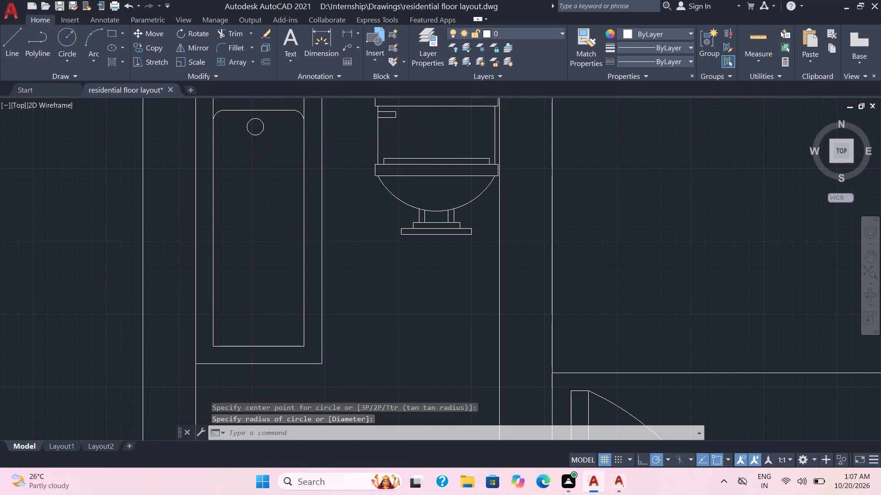
{"action": "scroll", "coordinate": [298, 162], "scroll_direction": "down", "scroll_amount": 1}
{"action": "key", "text": "Escape"}
Copy the complete tub fixture by its lower-right corner into the lower-right inner corner of the toilet room below.
{"action": "left_click", "coordinate": [338, 311]}
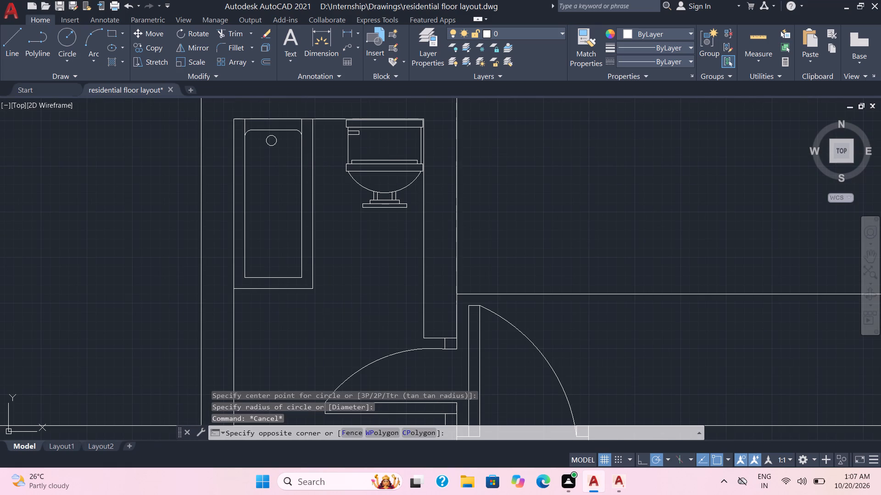
{"action": "left_click", "coordinate": [238, 128]}
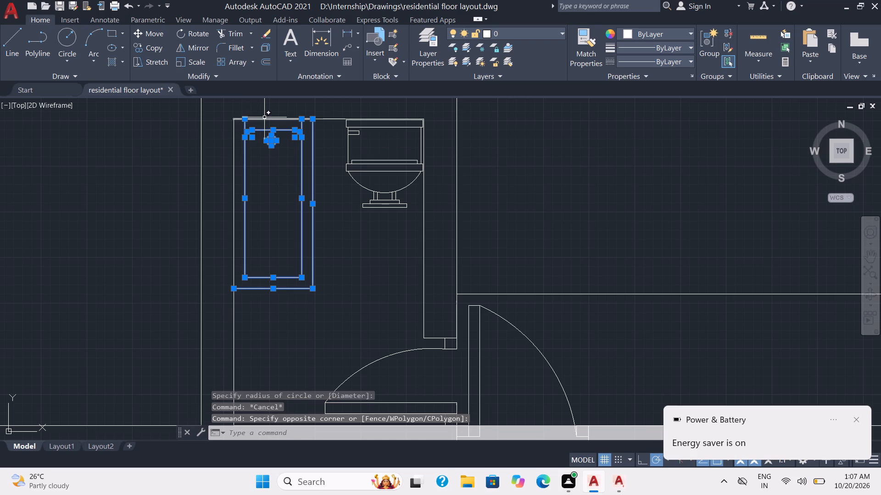
{"action": "left_click", "coordinate": [263, 120]}
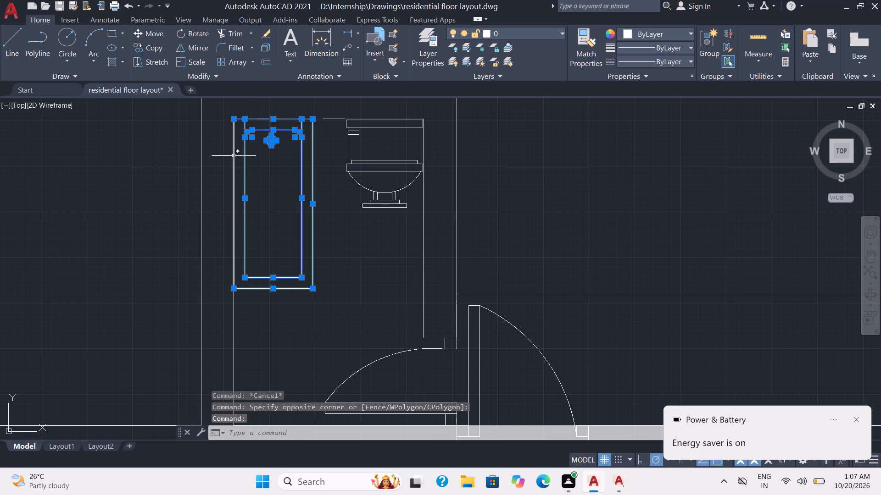
{"action": "left_click", "coordinate": [234, 156]}
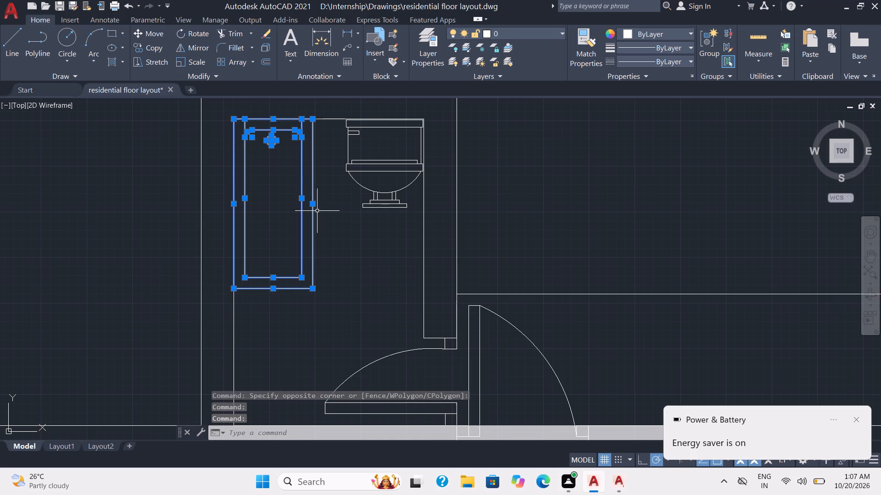
{"action": "type", "text": "co"}
{"action": "key", "text": "Return"}
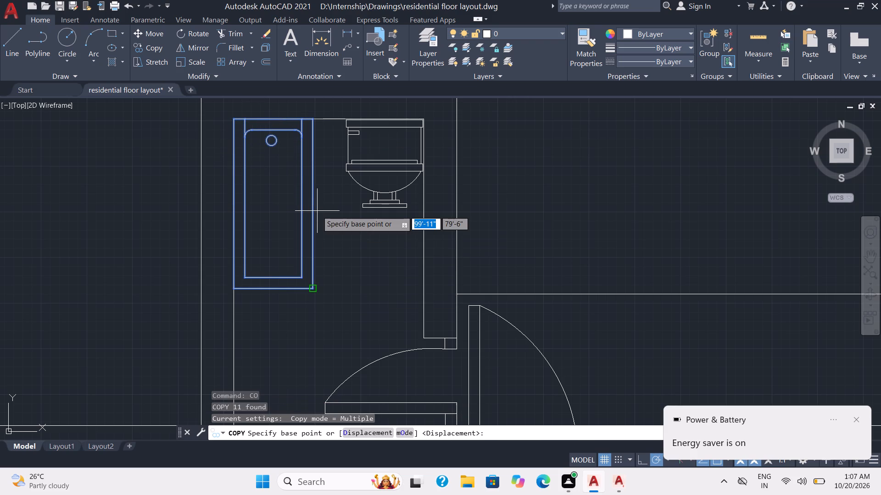
{"action": "left_click", "coordinate": [312, 290]}
{"action": "scroll", "coordinate": [370, 362], "scroll_direction": "down", "scroll_amount": 2}
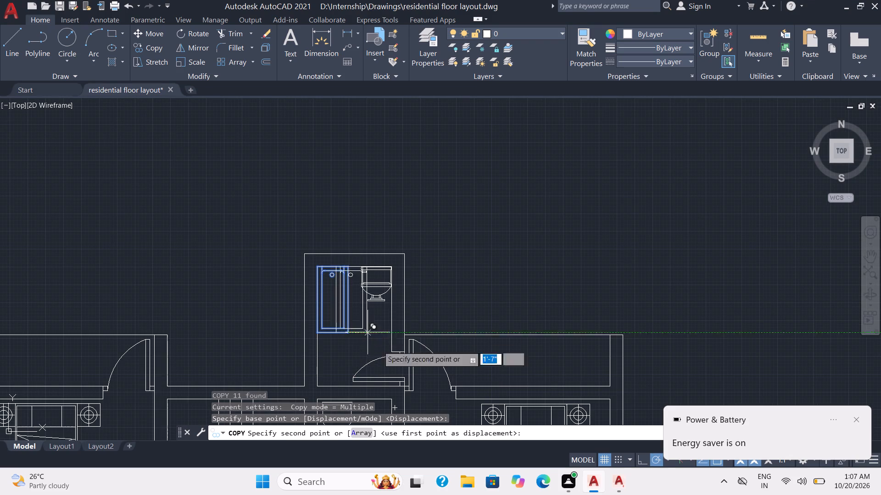
{"action": "middle_click_drag", "start_coordinate": [397, 364], "coordinate": [392, 149]}
{"action": "scroll", "coordinate": [397, 364], "scroll_direction": "down", "scroll_amount": 1}
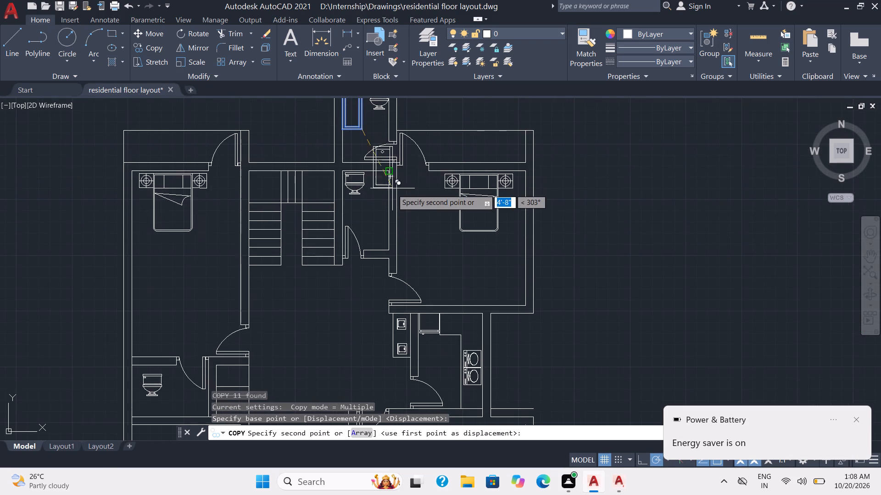
{"action": "scroll", "coordinate": [392, 189], "scroll_direction": "up", "scroll_amount": 3}
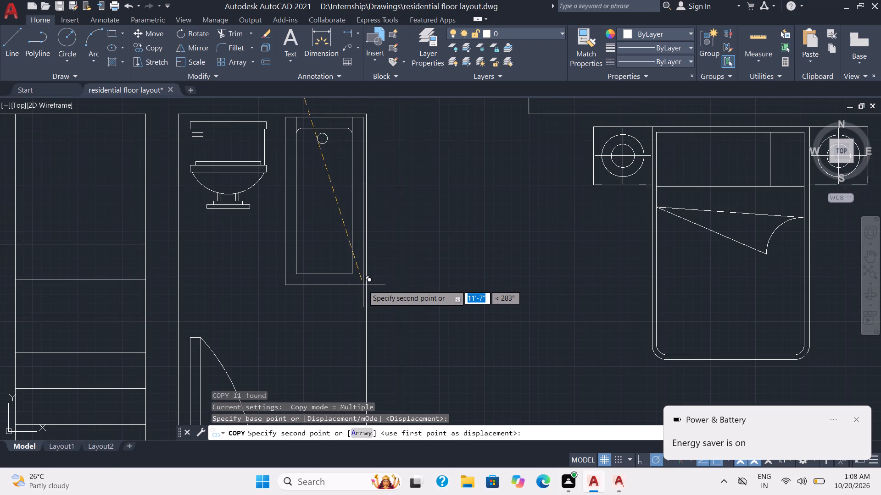
{"action": "scroll", "coordinate": [363, 285], "scroll_direction": "up", "scroll_amount": 1}
{"action": "left_click", "coordinate": [363, 285]}
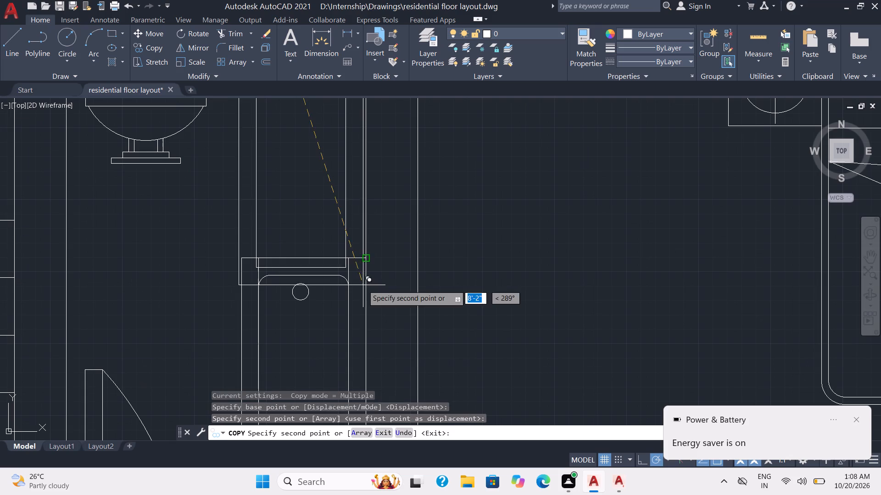
{"action": "scroll", "coordinate": [447, 301], "scroll_direction": "down", "scroll_amount": 2}
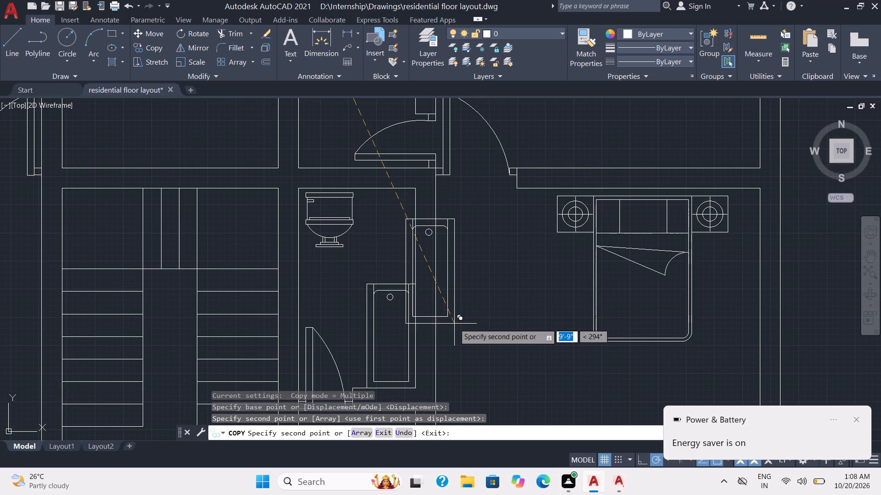
{"action": "key", "text": "Escape"}
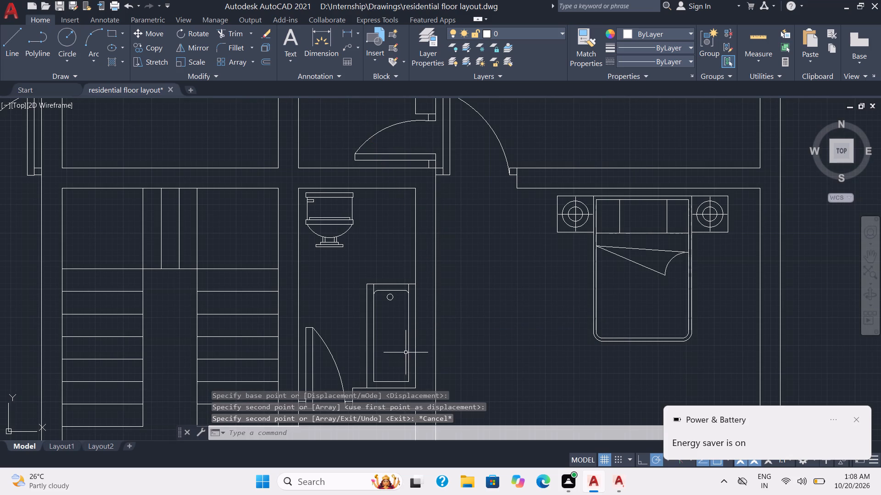
Move the complete tub fixture in the toilet room beside the stairs by its upper-right corner to the room's upper-right inner corner.
{"action": "scroll", "coordinate": [406, 352], "scroll_direction": "up", "scroll_amount": 1}
{"action": "scroll", "coordinate": [406, 350], "scroll_direction": "down", "scroll_amount": 1}
{"action": "middle_click_drag", "start_coordinate": [406, 350], "coordinate": [399, 237]}
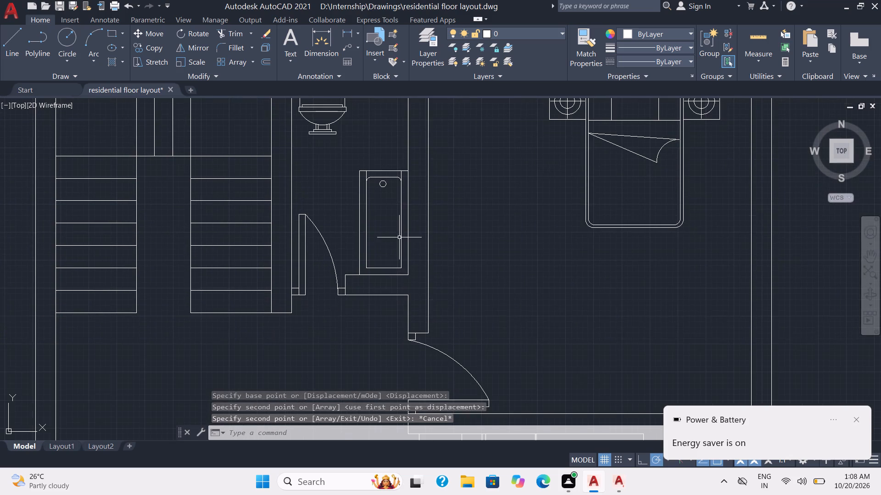
{"action": "left_click", "coordinate": [401, 270]}
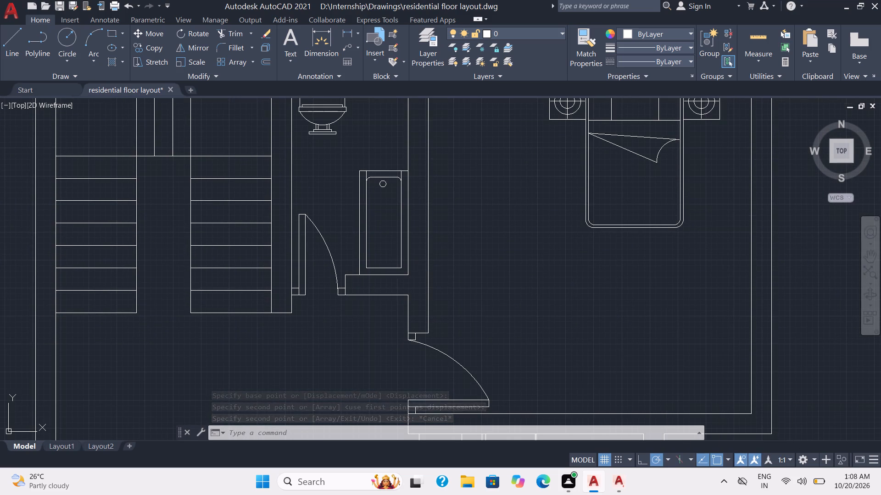
{"action": "left_click", "coordinate": [400, 254]}
{"action": "left_click", "coordinate": [367, 248]}
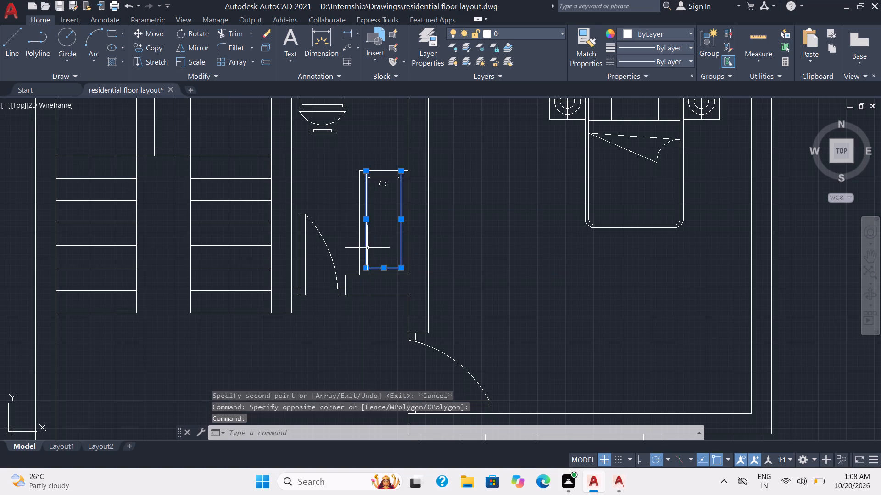
{"action": "left_click", "coordinate": [360, 251]}
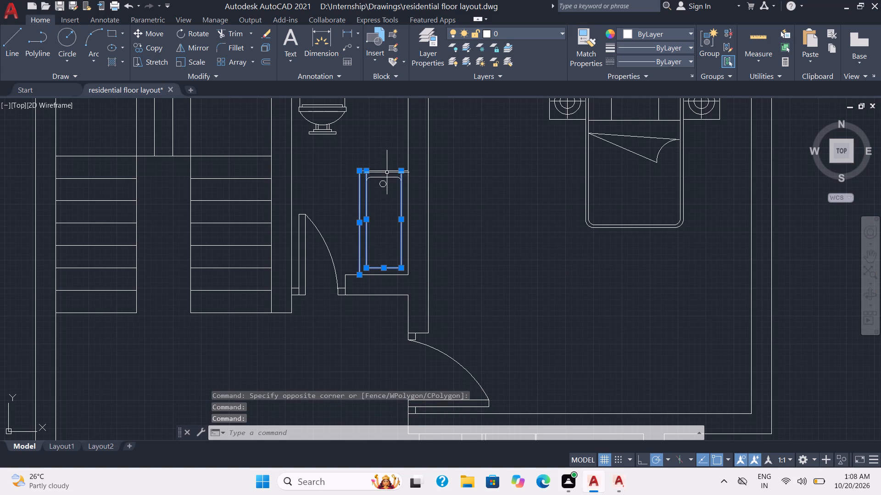
{"action": "left_click", "coordinate": [385, 172]}
{"action": "scroll", "coordinate": [385, 172], "scroll_direction": "up", "scroll_amount": 1}
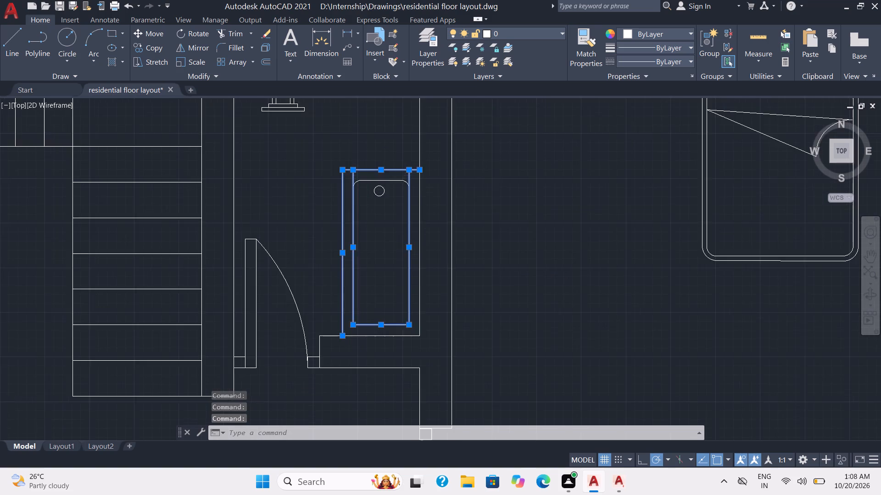
{"action": "scroll", "coordinate": [385, 172], "scroll_direction": "up", "scroll_amount": 1}
{"action": "left_click", "coordinate": [378, 185]}
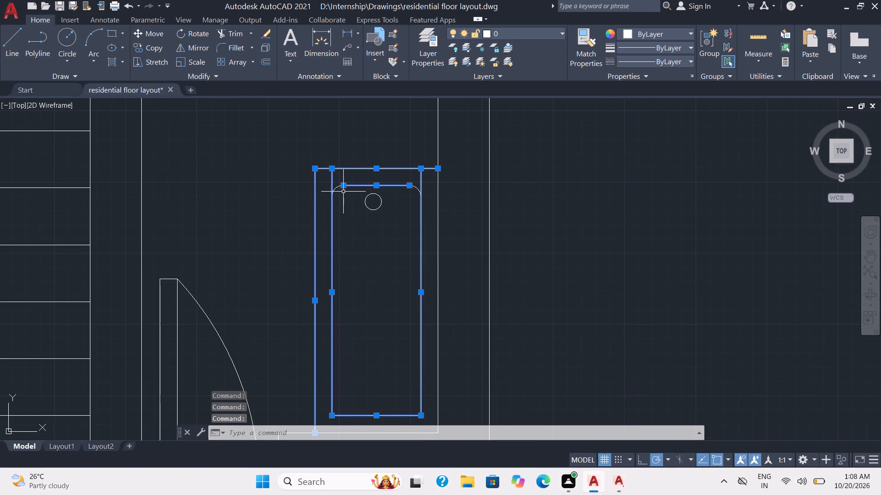
{"action": "left_click", "coordinate": [337, 189]}
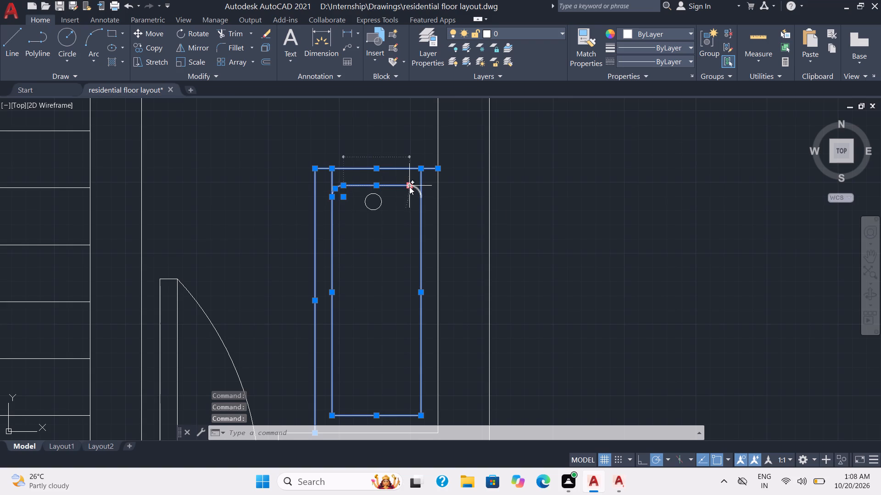
{"action": "left_click", "coordinate": [417, 187]}
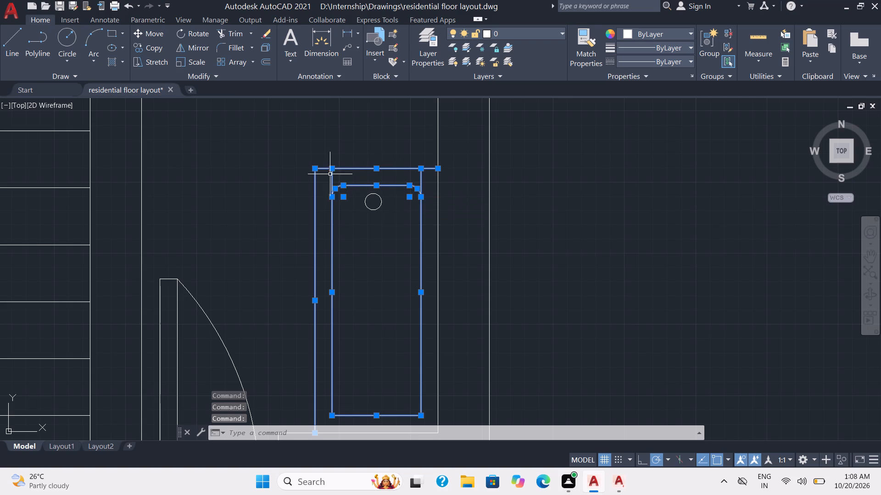
{"action": "left_click", "coordinate": [324, 168]}
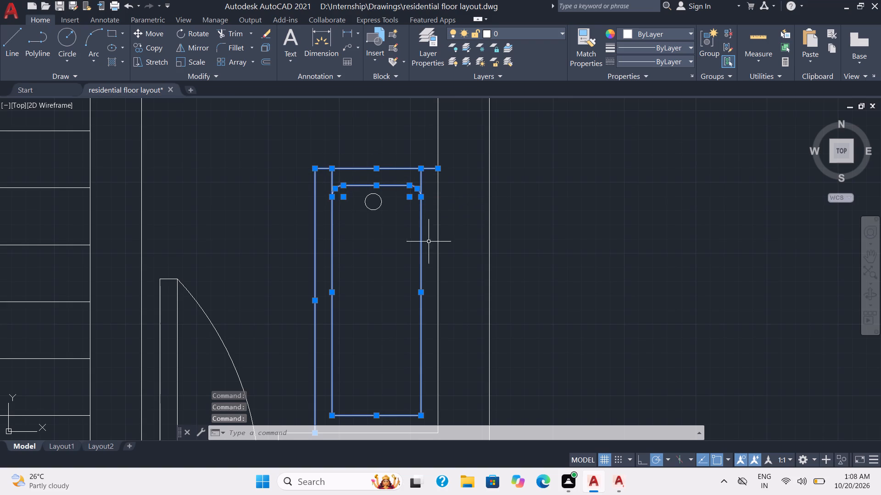
{"action": "left_click", "coordinate": [437, 239]}
{"action": "scroll", "coordinate": [405, 240], "scroll_direction": "down", "scroll_amount": 2}
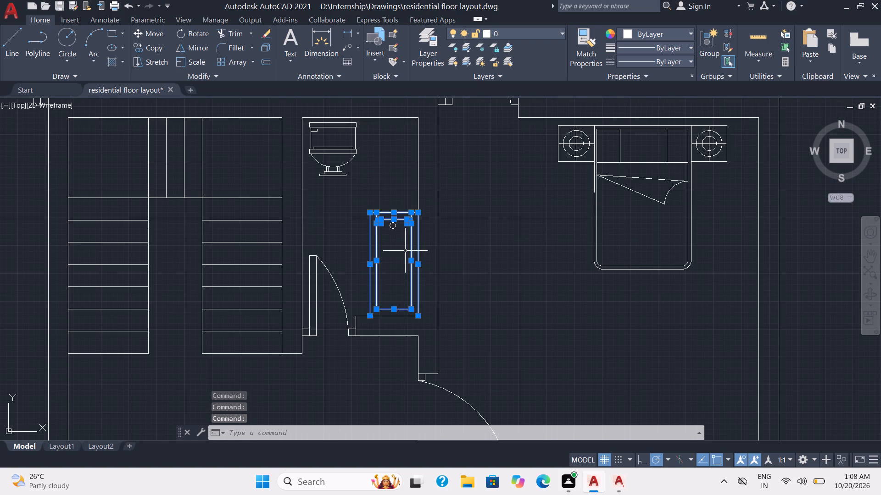
{"action": "left_click", "coordinate": [394, 228]}
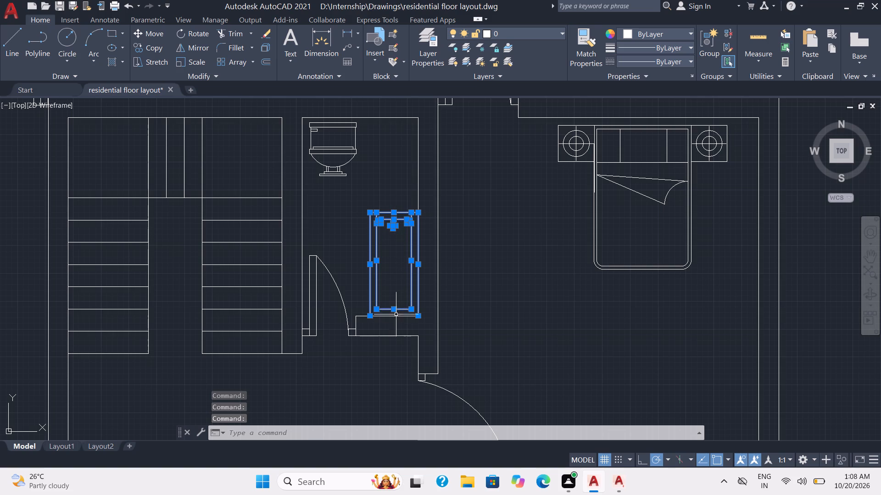
{"action": "left_click", "coordinate": [393, 317]}
{"action": "key", "text": "m"}
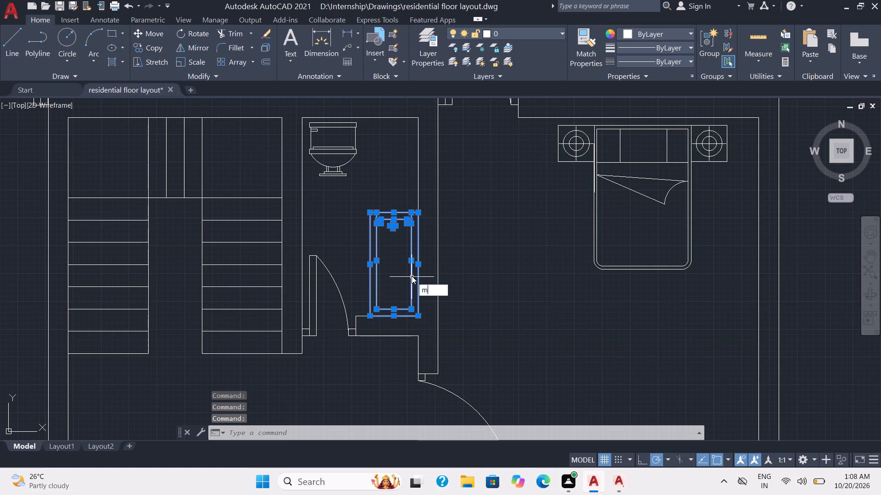
{"action": "key", "text": "Return"}
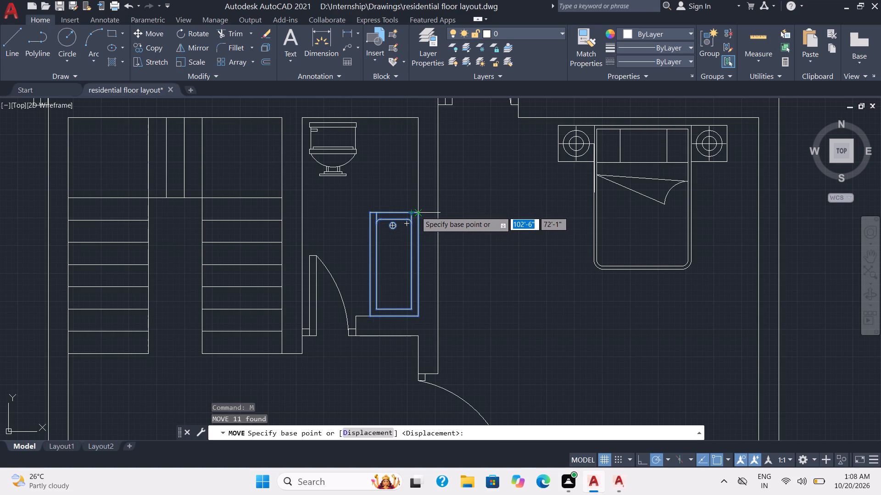
{"action": "left_click", "coordinate": [416, 211]}
{"action": "left_click", "coordinate": [418, 120]}
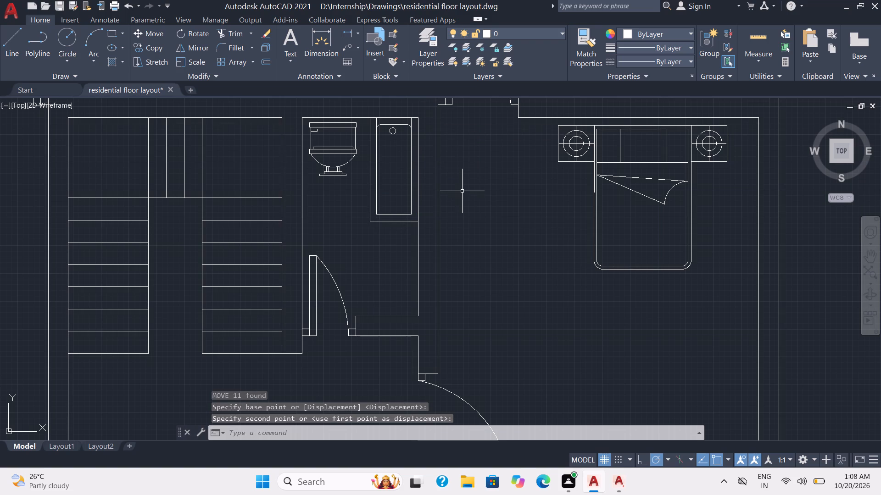
Delete the whole collection of appliance symbols lying to the left of the floor plan.
{"action": "scroll", "coordinate": [471, 227], "scroll_direction": "down", "scroll_amount": 2}
{"action": "middle_click_drag", "start_coordinate": [485, 269], "coordinate": [462, 337]}
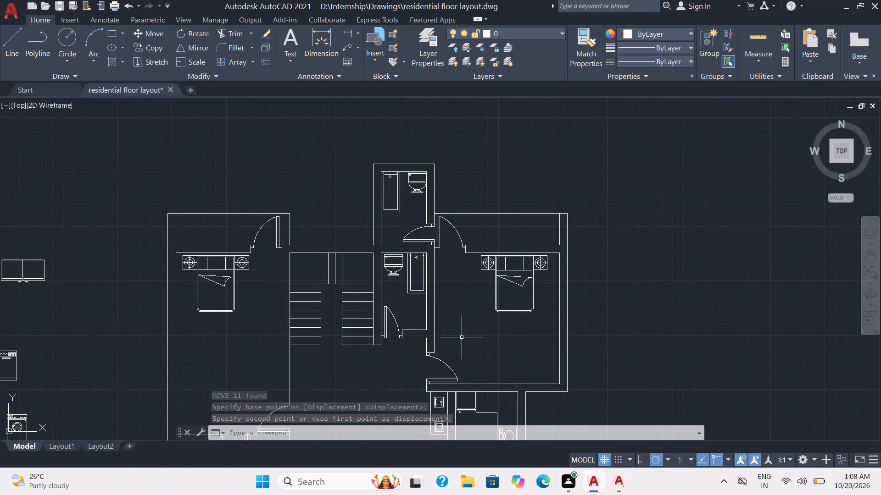
{"action": "middle_click_drag", "start_coordinate": [461, 322], "coordinate": [461, 291]}
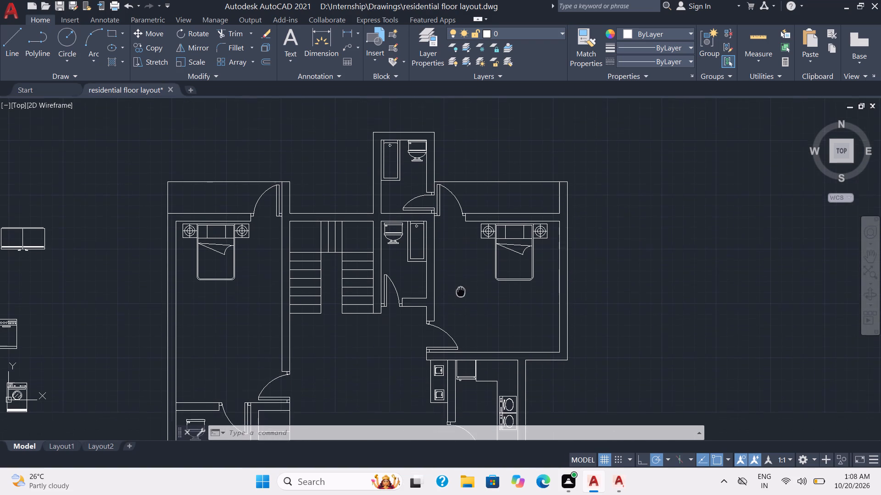
{"action": "middle_click_drag", "start_coordinate": [461, 291], "coordinate": [461, 255]}
{"action": "scroll", "coordinate": [460, 253], "scroll_direction": "down", "scroll_amount": 1}
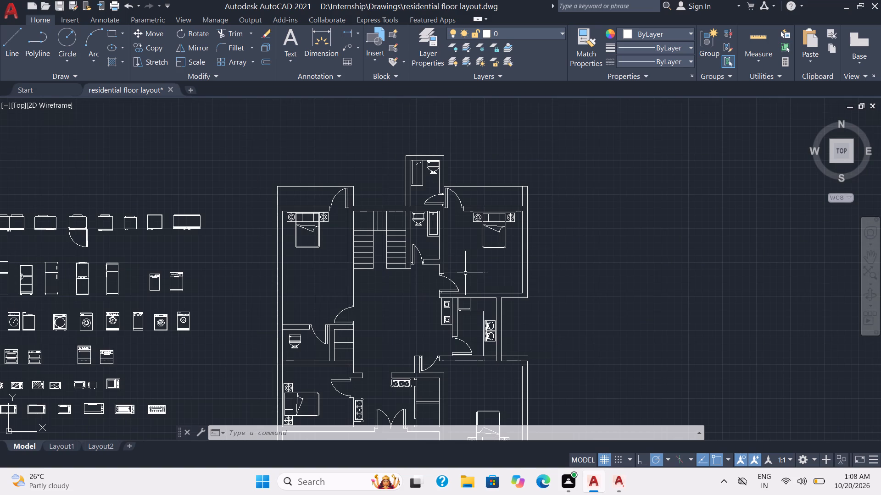
{"action": "scroll", "coordinate": [464, 271], "scroll_direction": "down", "scroll_amount": 1}
{"action": "left_click", "coordinate": [323, 380]}
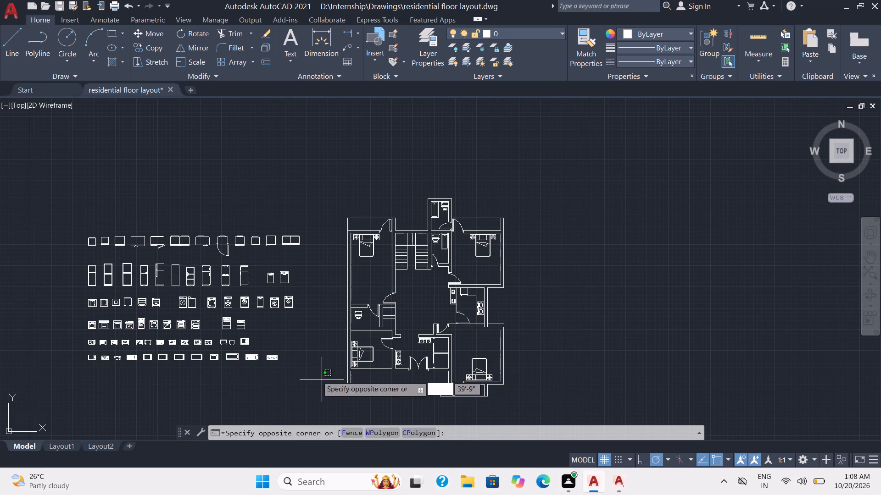
{"action": "left_click", "coordinate": [79, 208]}
{"action": "key", "text": "Delete"}
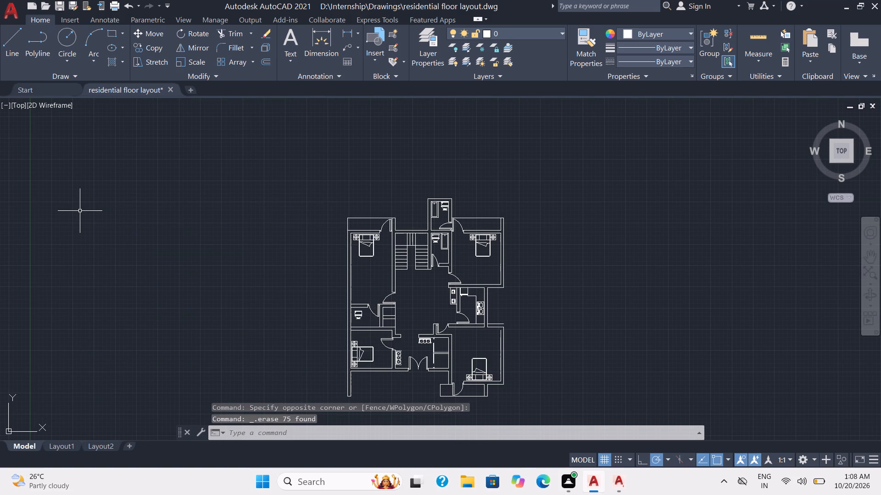
Save the drawing.
{"action": "key", "text": "ctrl+s"}
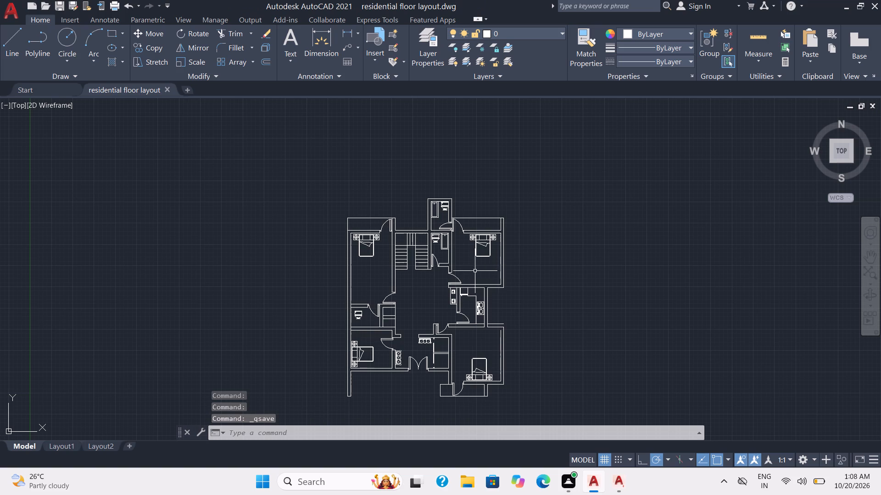
Quick-measure the outer wall thickness at the lower-right corner of the upper-right bedroom.
{"action": "middle_click_drag", "start_coordinate": [531, 307], "coordinate": [458, 231]}
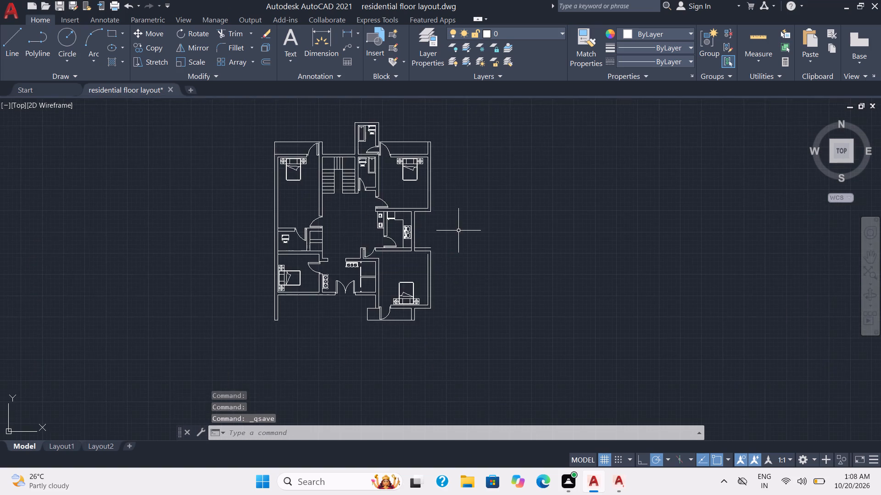
{"action": "scroll", "coordinate": [457, 231], "scroll_direction": "up", "scroll_amount": 2}
{"action": "left_click", "coordinate": [753, 38]}
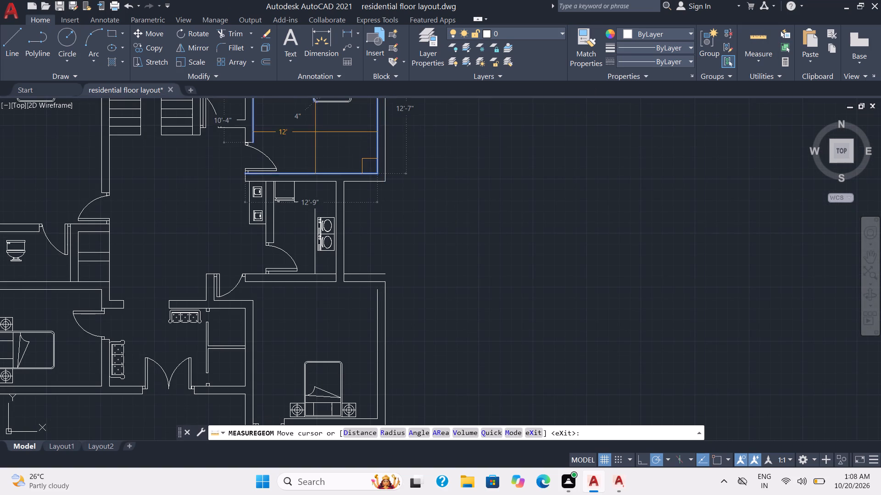
{"action": "scroll", "coordinate": [424, 142], "scroll_direction": "up", "scroll_amount": 2}
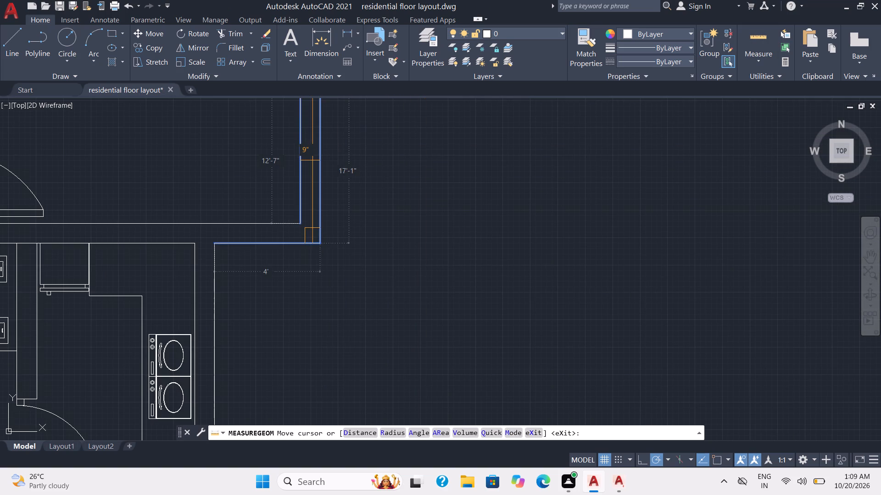
{"action": "key", "text": "Escape"}
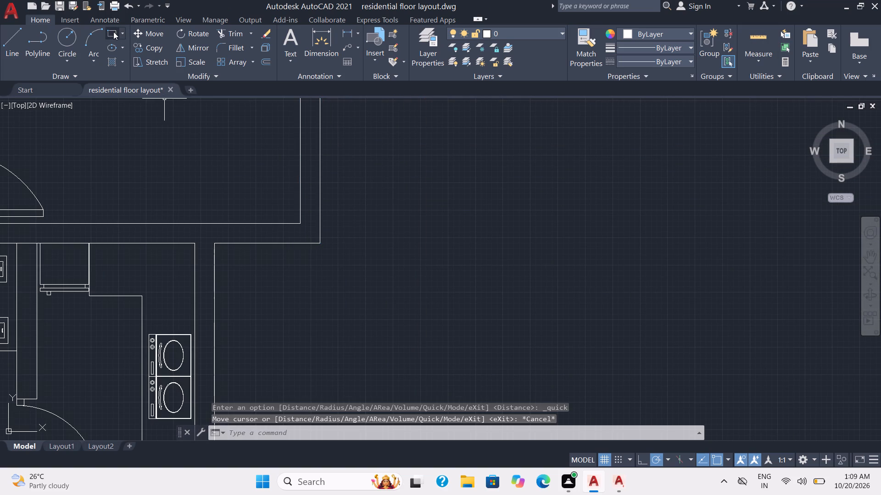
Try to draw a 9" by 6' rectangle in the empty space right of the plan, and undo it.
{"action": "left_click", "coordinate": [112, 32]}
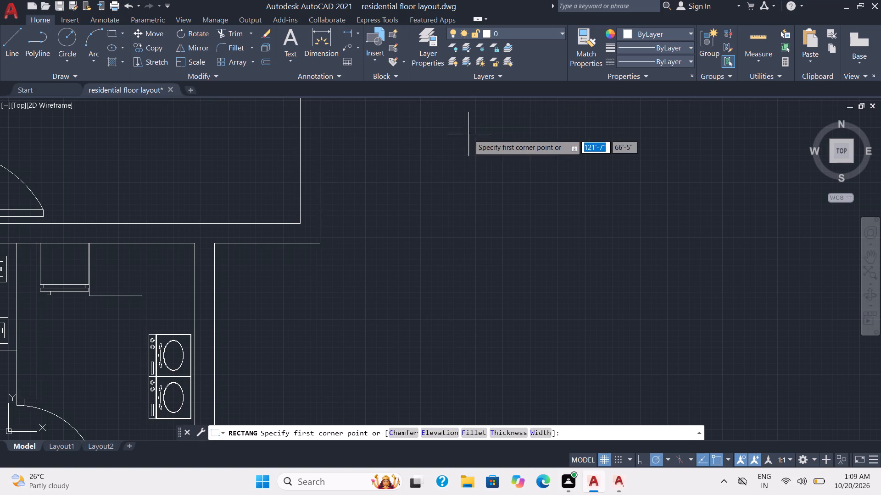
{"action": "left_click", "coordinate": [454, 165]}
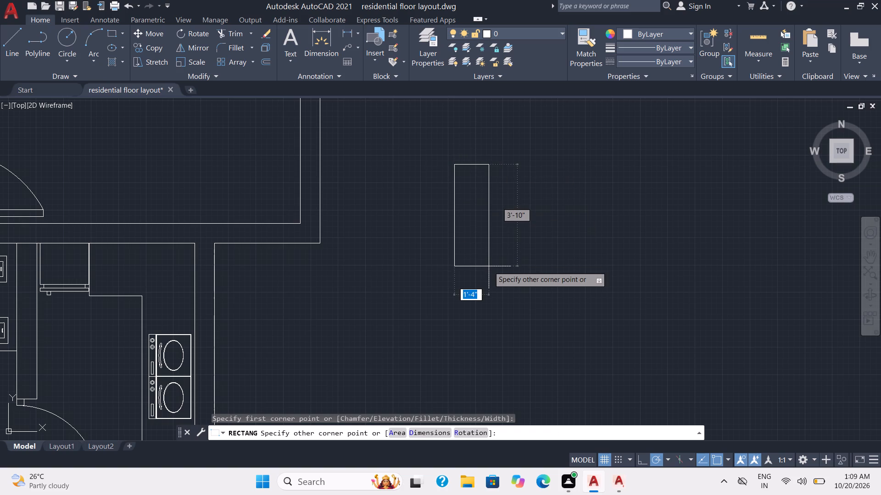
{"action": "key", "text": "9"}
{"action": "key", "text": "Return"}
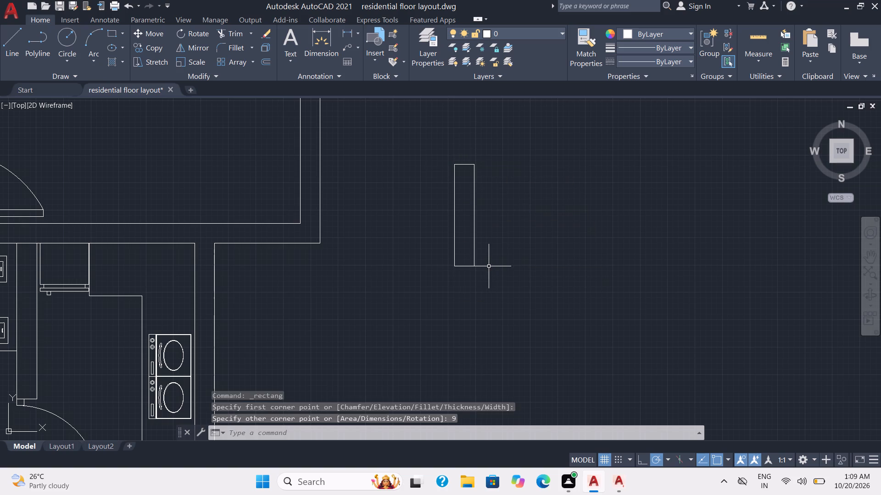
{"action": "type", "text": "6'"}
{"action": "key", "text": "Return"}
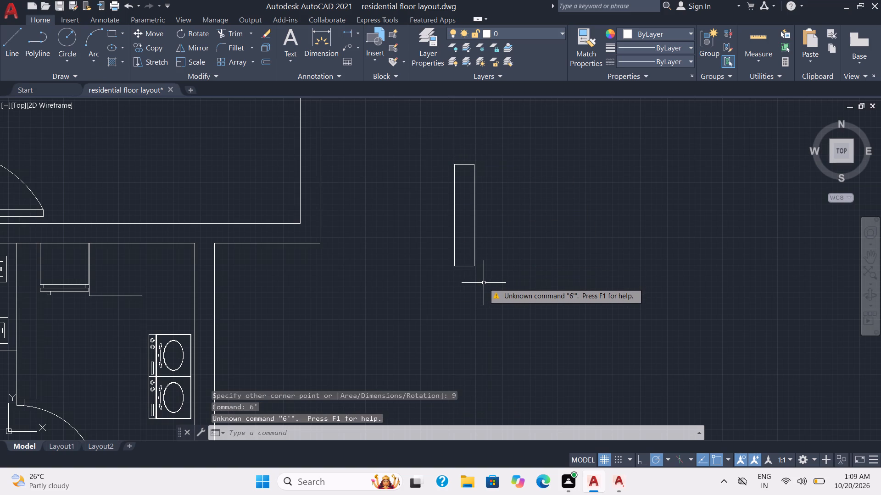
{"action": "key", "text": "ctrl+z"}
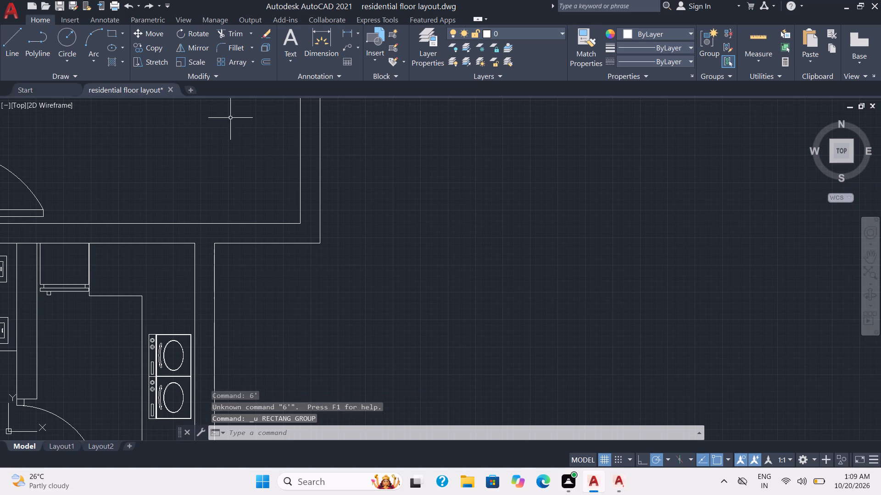
Draw a rectangle 9" long and 6' wide, standing upright in the empty space right of the plan.
{"action": "left_click", "coordinate": [112, 29]}
{"action": "left_click", "coordinate": [478, 190]}
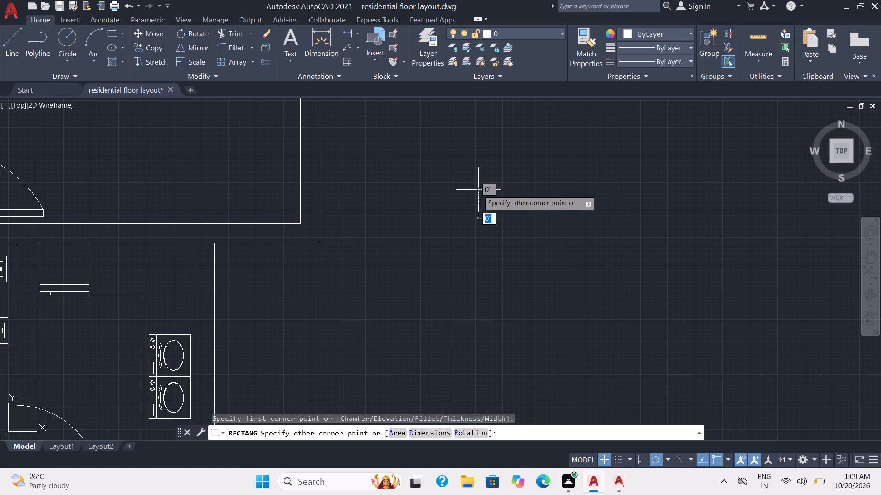
{"action": "key", "text": "d"}
{"action": "key", "text": "Return"}
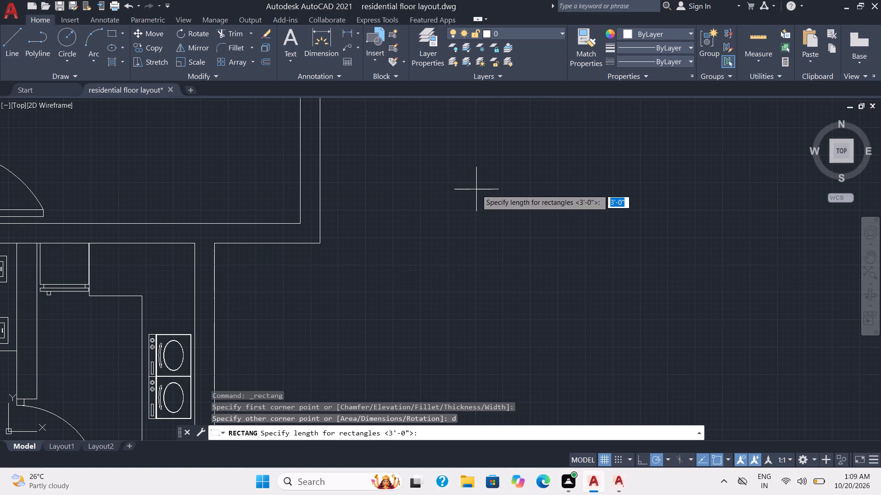
{"action": "key", "text": "9"}
{"action": "key", "text": "Return"}
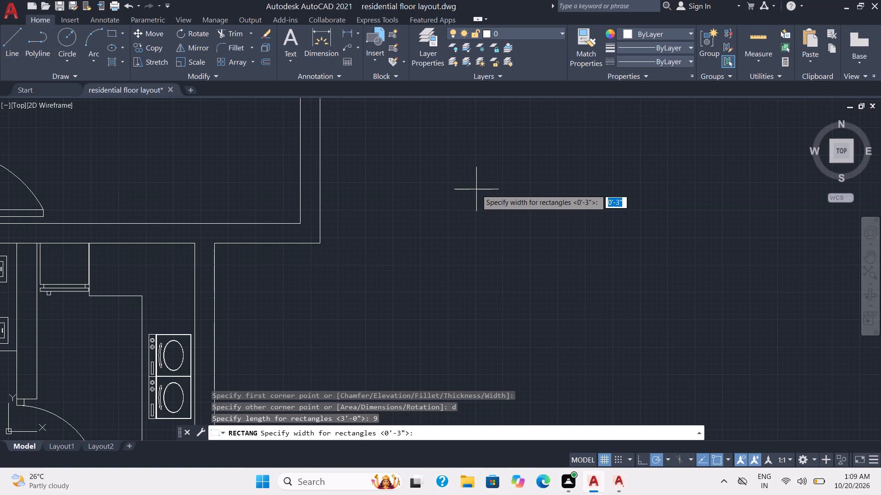
{"action": "type", "text": "6'"}
{"action": "key", "text": "Return"}
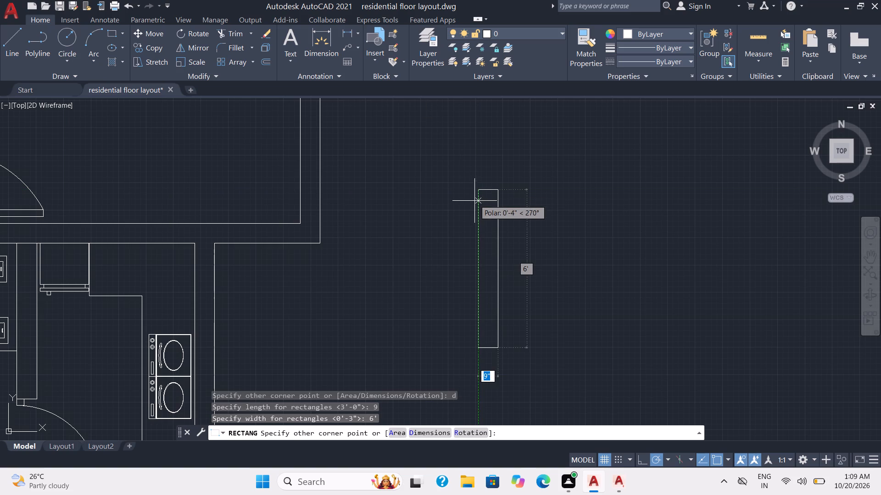
{"action": "left_click", "coordinate": [476, 210]}
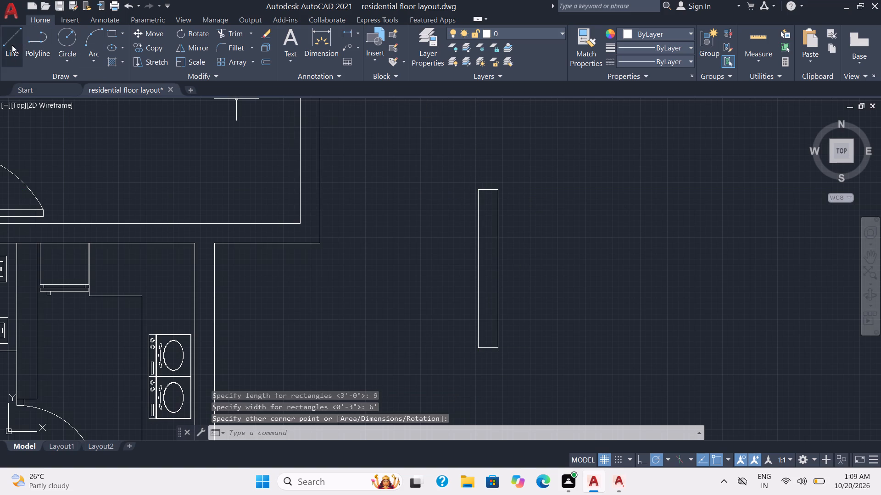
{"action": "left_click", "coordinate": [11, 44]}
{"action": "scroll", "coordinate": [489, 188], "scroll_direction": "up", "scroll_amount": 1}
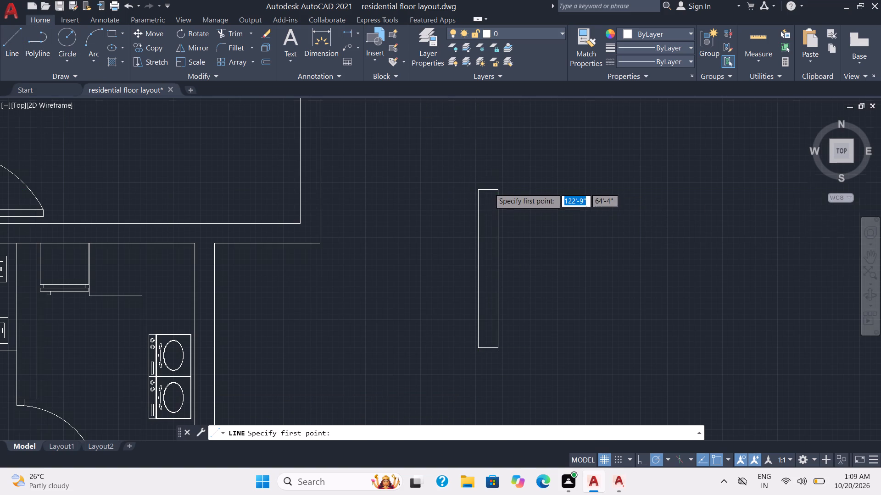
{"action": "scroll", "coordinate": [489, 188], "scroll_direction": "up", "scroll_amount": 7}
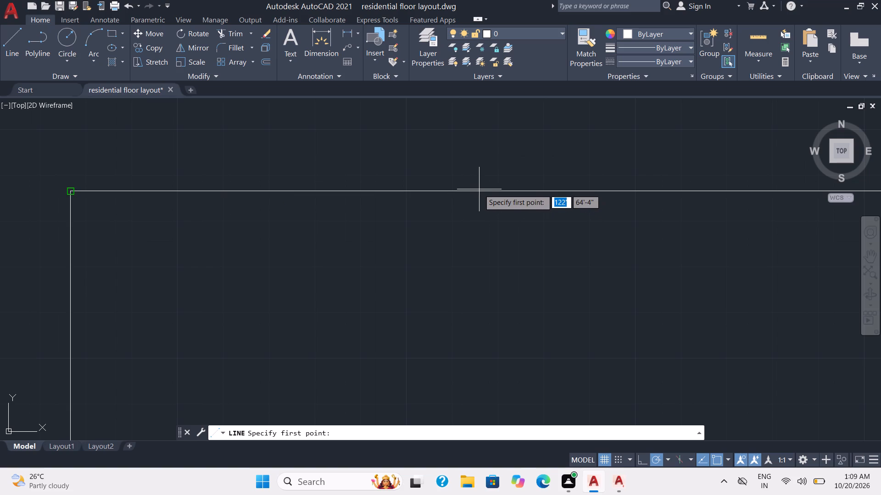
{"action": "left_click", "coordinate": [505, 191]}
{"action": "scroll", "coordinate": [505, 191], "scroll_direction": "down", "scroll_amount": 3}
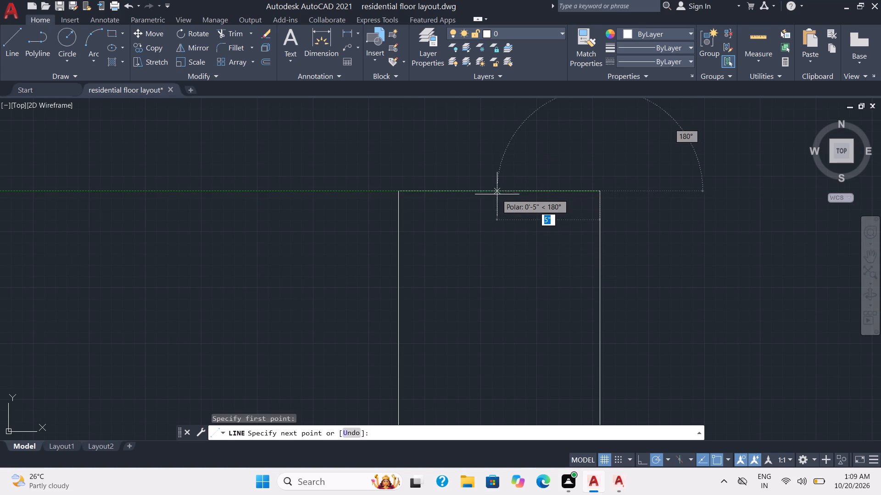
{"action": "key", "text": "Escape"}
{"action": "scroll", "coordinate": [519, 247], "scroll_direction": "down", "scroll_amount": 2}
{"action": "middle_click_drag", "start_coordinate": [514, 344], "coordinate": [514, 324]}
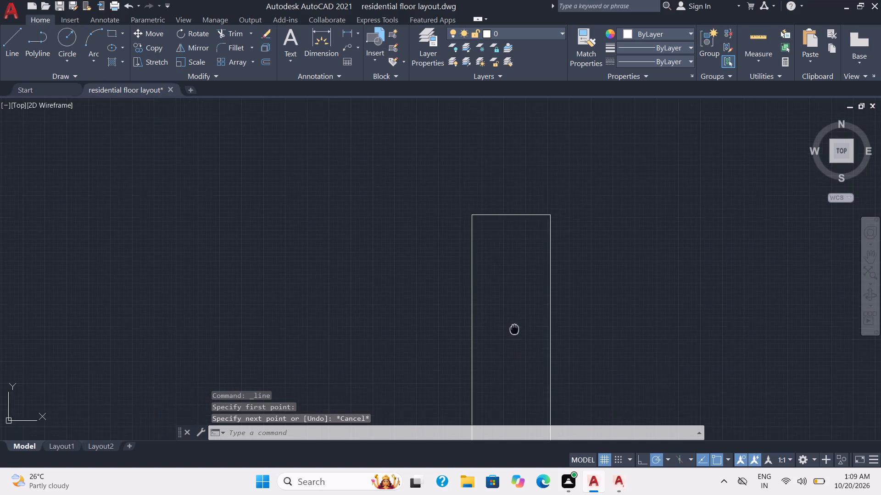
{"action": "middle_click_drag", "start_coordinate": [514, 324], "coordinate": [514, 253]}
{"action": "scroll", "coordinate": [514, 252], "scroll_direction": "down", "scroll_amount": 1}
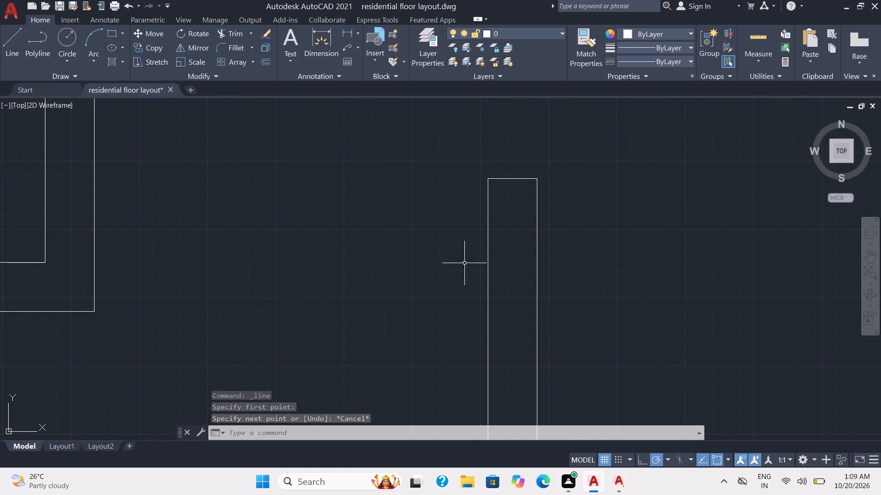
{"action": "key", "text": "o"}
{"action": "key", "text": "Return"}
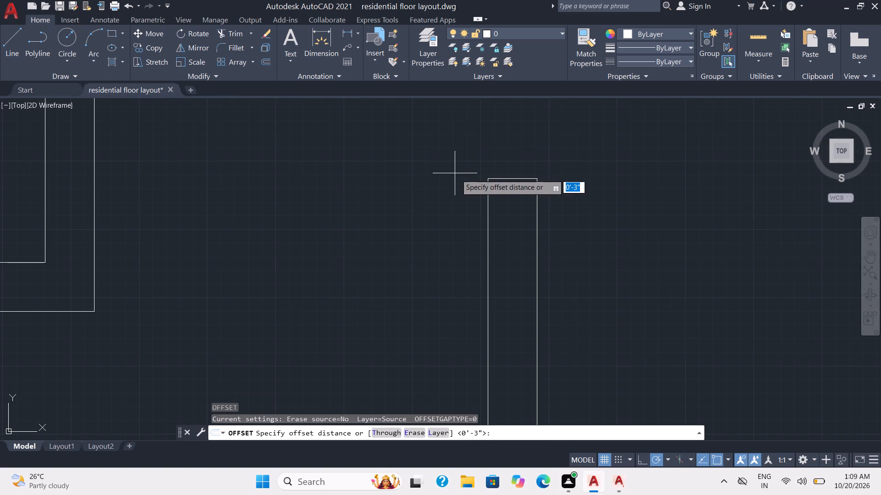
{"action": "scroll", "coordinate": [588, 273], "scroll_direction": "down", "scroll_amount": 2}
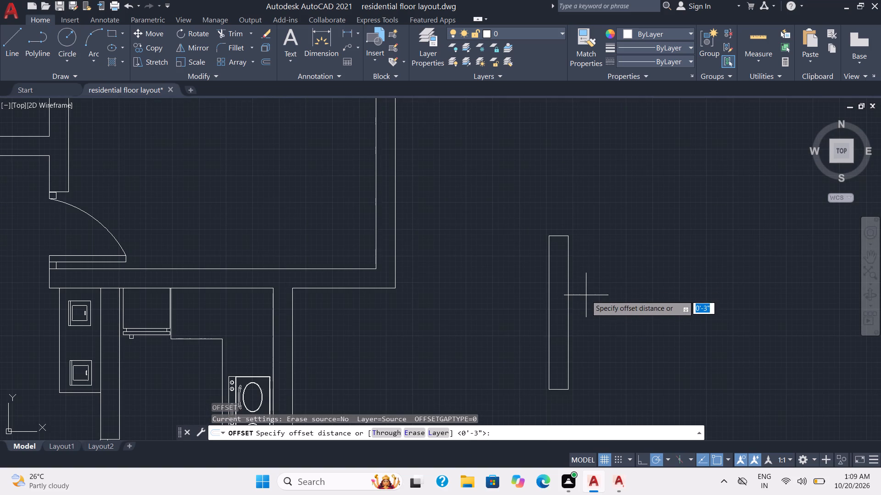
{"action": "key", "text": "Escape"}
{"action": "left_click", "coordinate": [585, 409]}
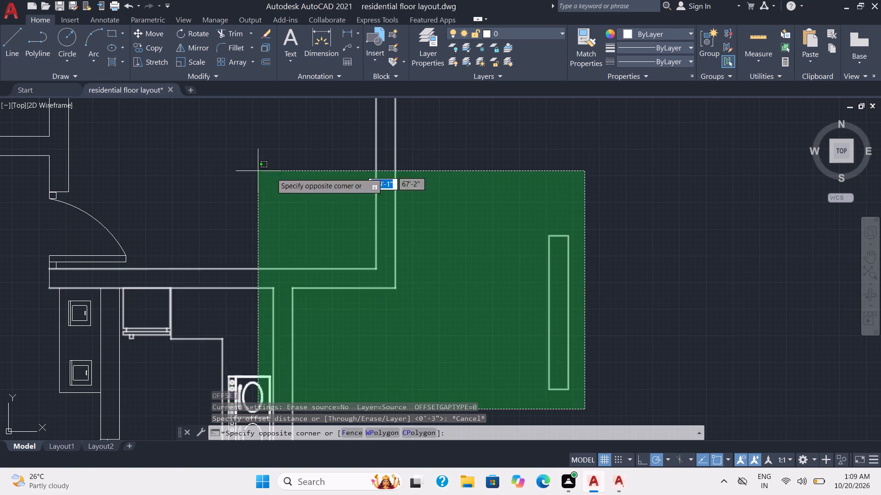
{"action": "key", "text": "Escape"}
Draw a vertical line down the middle of the upright 9" by 6' rectangle, overshooting both short ends slightly.
{"action": "left_click", "coordinate": [11, 42]}
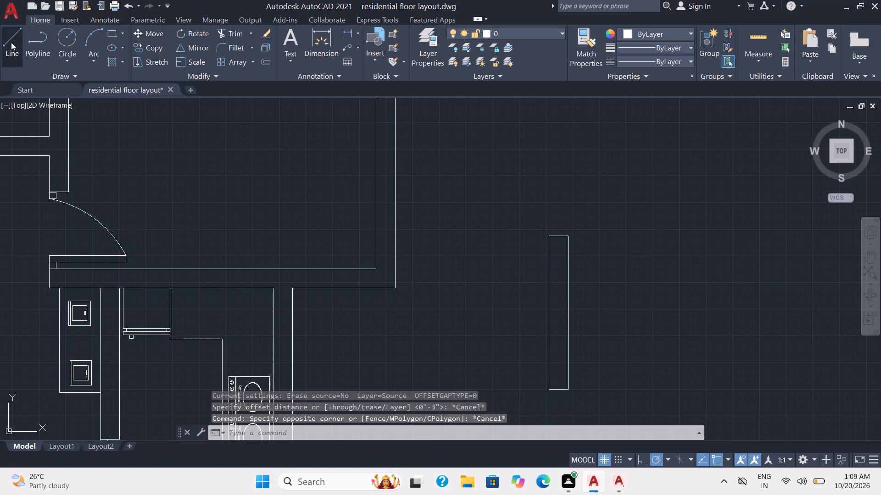
{"action": "left_click", "coordinate": [559, 225]}
{"action": "left_click", "coordinate": [555, 404]}
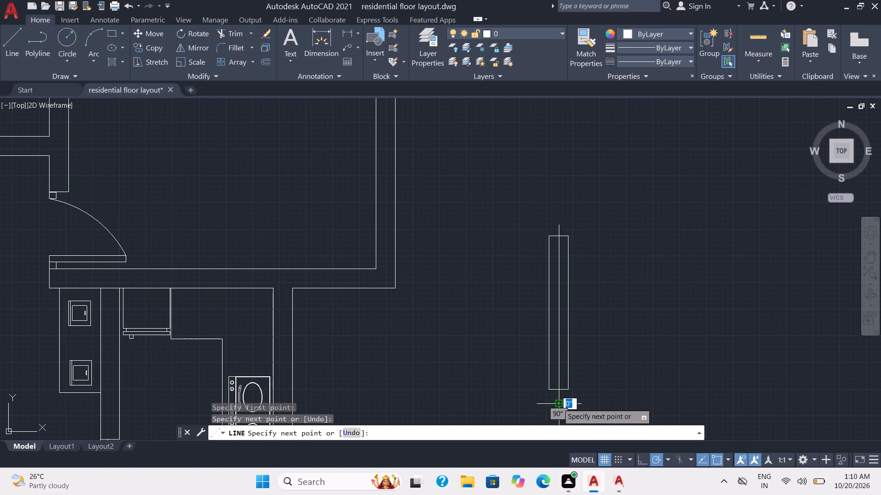
{"action": "key", "text": "Escape"}
Trim the centre line's overhanging ends above and below the upright rectangle.
{"action": "type", "text": "tr"}
{"action": "key", "text": "Return"}
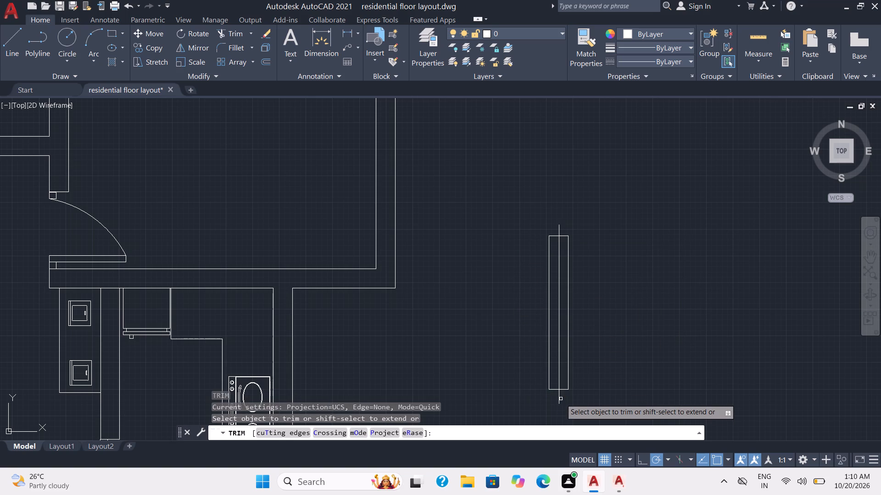
{"action": "left_click", "coordinate": [559, 399]}
{"action": "left_click", "coordinate": [559, 231]}
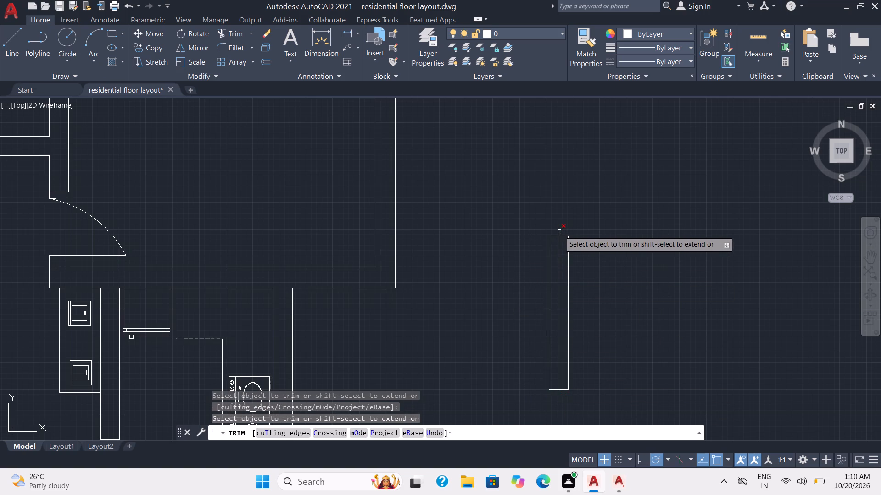
{"action": "key", "text": "Escape"}
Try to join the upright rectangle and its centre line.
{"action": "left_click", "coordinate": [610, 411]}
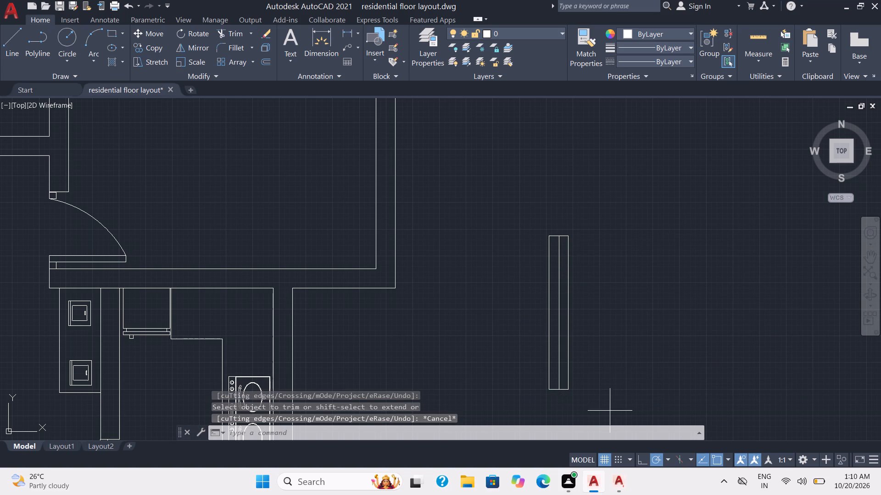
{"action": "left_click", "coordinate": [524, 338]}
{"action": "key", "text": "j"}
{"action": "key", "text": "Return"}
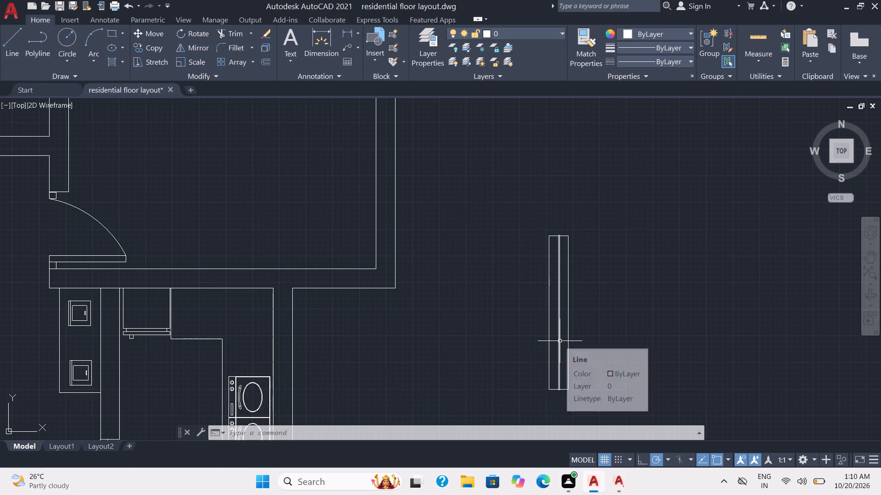
Copy the upright rectangle with its centre line a short distance to the right, level with the original.
{"action": "left_click", "coordinate": [581, 403]}
{"action": "left_click", "coordinate": [521, 265]}
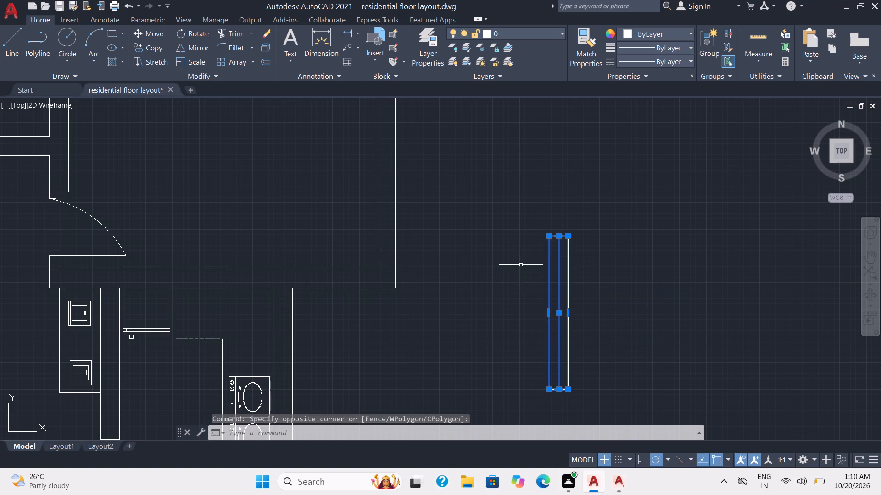
{"action": "type", "text": "co"}
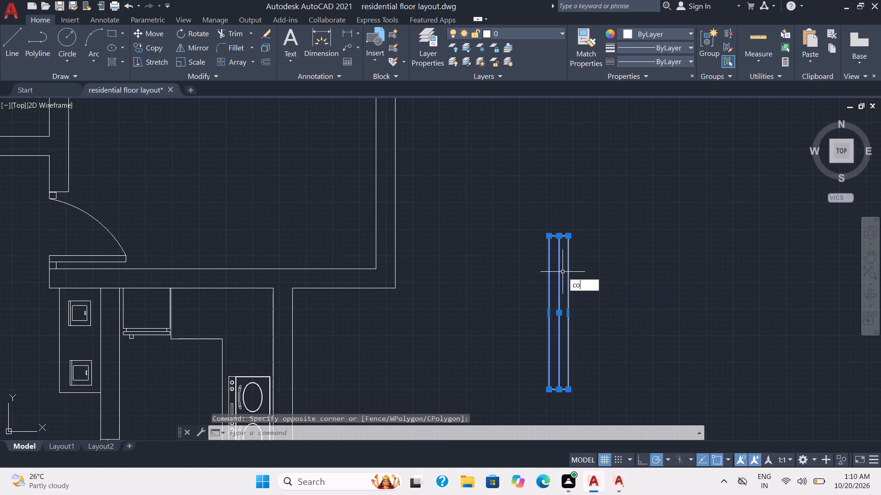
{"action": "key", "text": "Return"}
{"action": "left_click", "coordinate": [557, 233]}
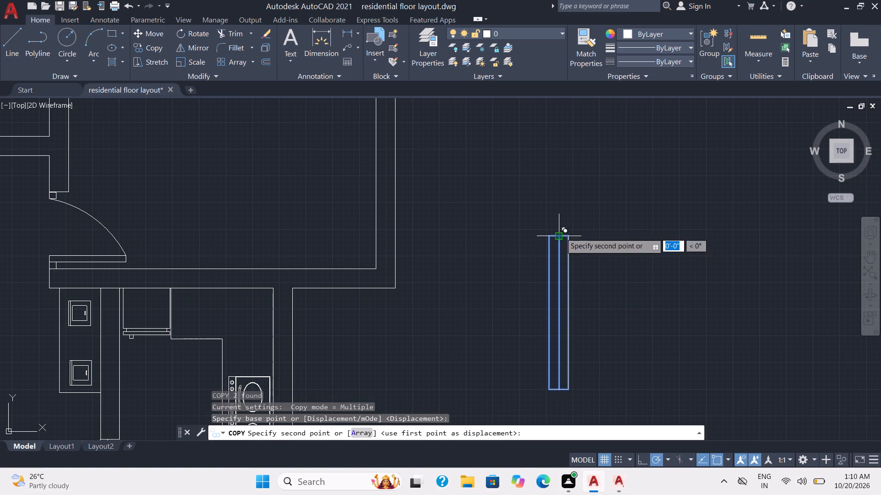
{"action": "left_click", "coordinate": [619, 233]}
{"action": "key", "text": "Escape"}
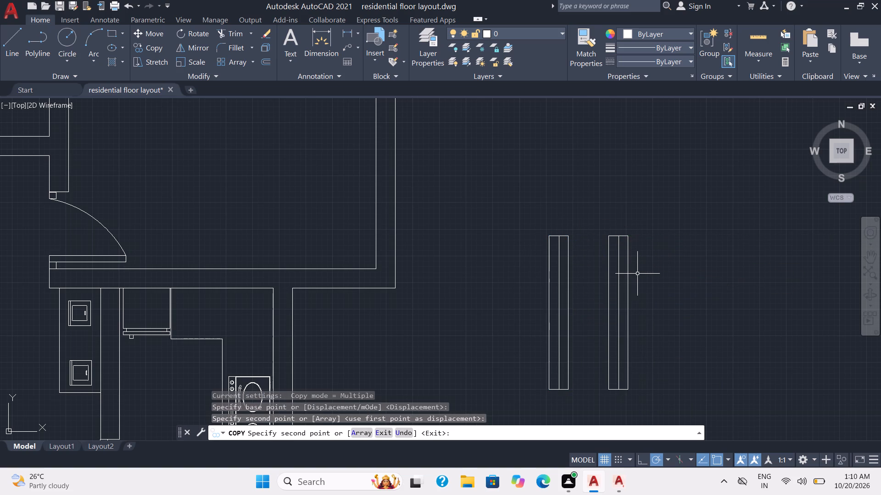
Rotate the copied rectangle and its centre line 90° about the upper-left corner to make a horizontal version.
{"action": "left_click", "coordinate": [644, 331]}
{"action": "left_click", "coordinate": [599, 312]}
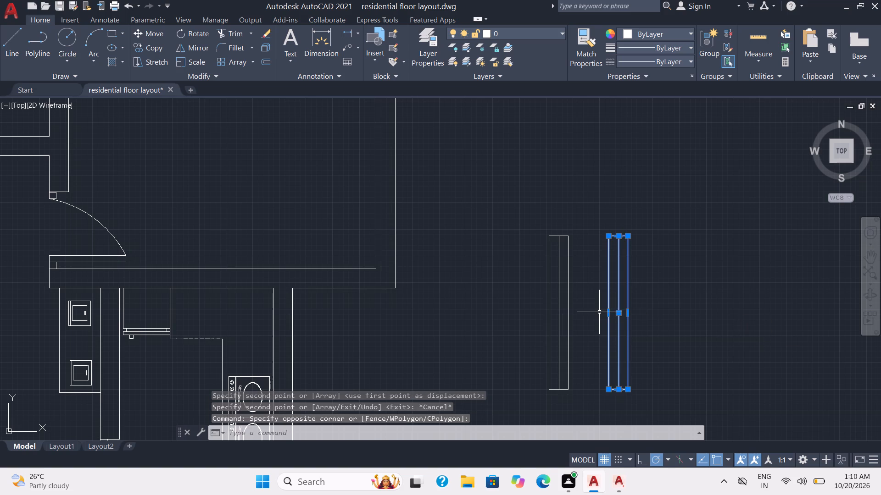
{"action": "type", "text": "ro"}
{"action": "key", "text": "Return"}
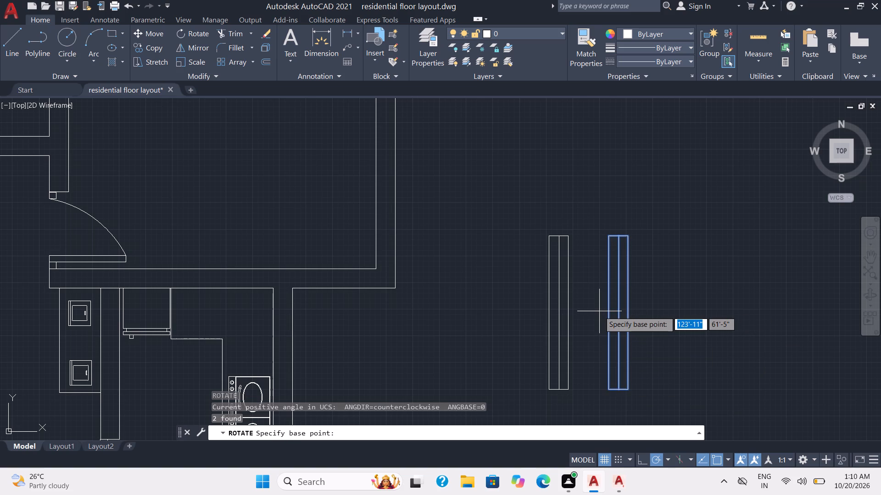
{"action": "left_click", "coordinate": [608, 234]}
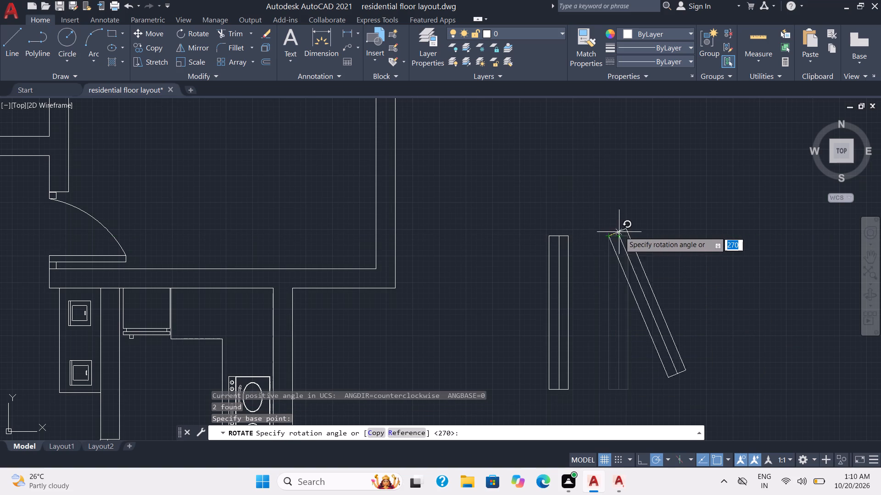
{"action": "left_click", "coordinate": [610, 198]}
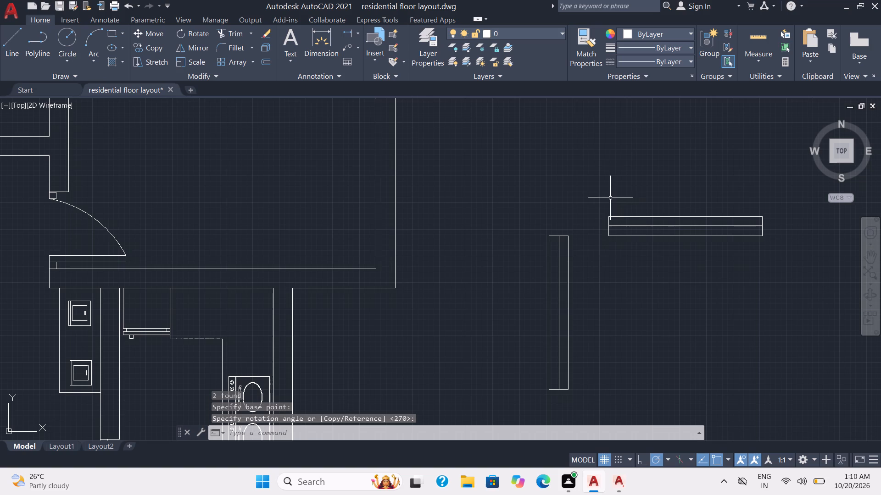
Copy the upright window symbol by its top centre point into the left outer wall beside the lower-left bedroom's bed.
{"action": "left_click", "coordinate": [591, 408]}
{"action": "left_click", "coordinate": [528, 298]}
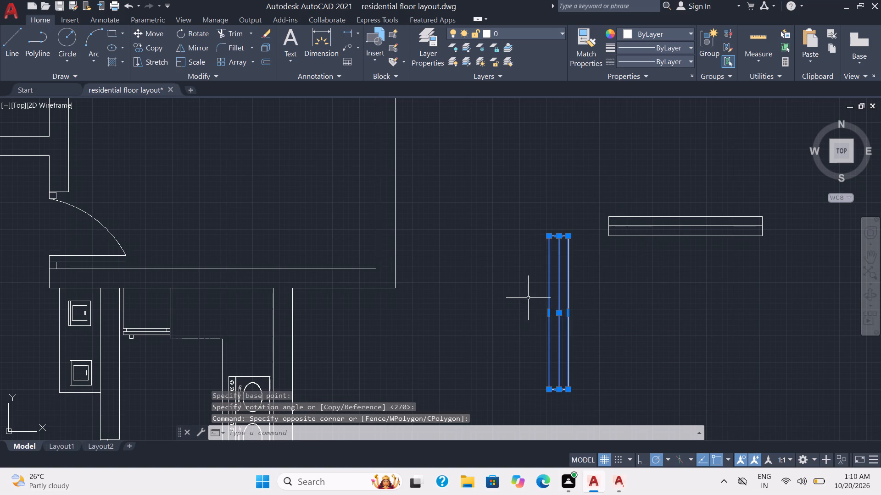
{"action": "type", "text": "co"}
{"action": "key", "text": "Return"}
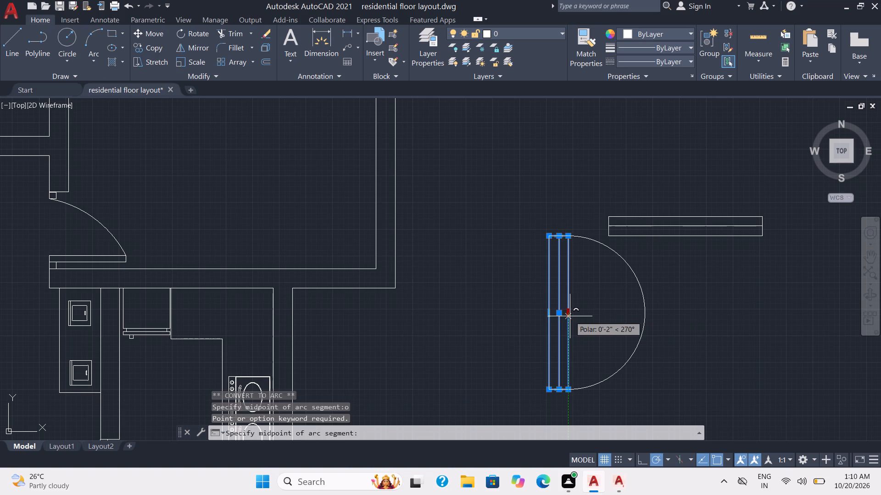
{"action": "key", "text": "Escape"}
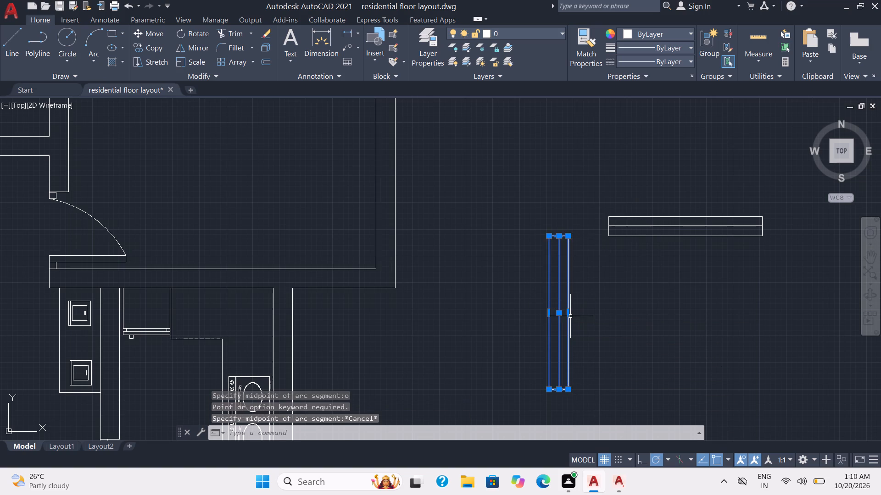
{"action": "type", "text": "co"}
{"action": "key", "text": "Return"}
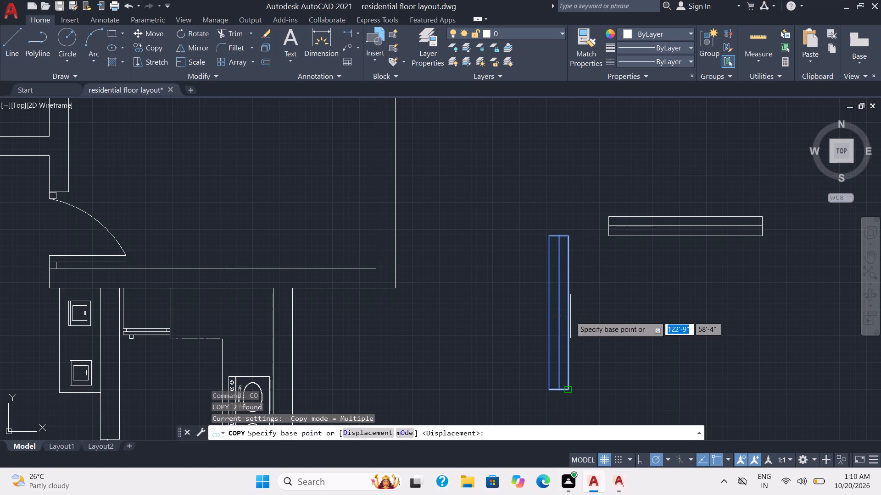
{"action": "scroll", "coordinate": [559, 309], "scroll_direction": "up", "scroll_amount": 2}
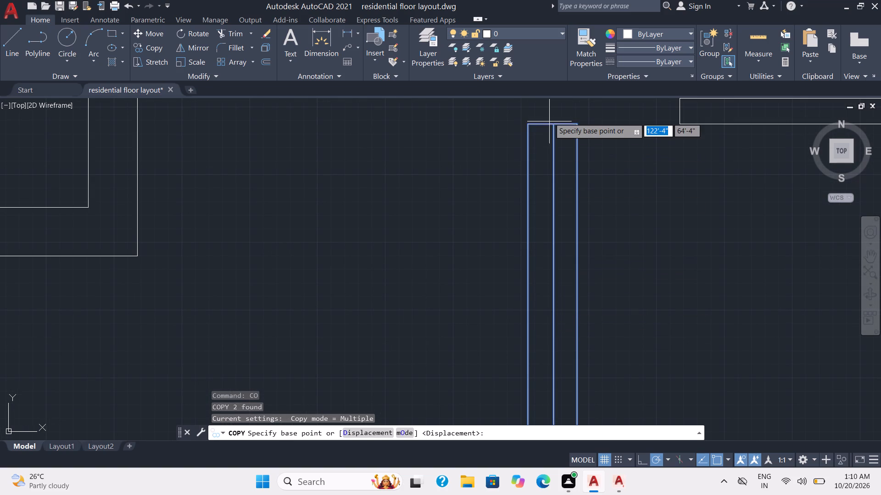
{"action": "left_click", "coordinate": [552, 125]}
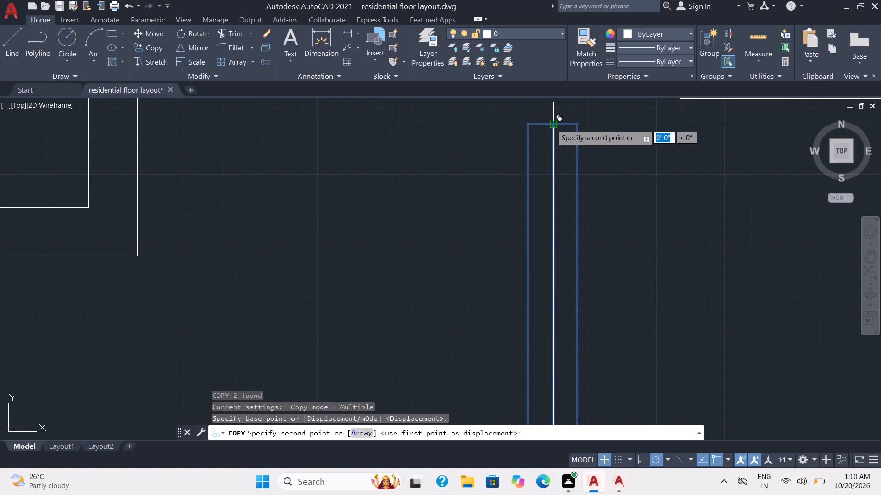
{"action": "scroll", "coordinate": [496, 139], "scroll_direction": "down", "scroll_amount": 3}
{"action": "scroll", "coordinate": [402, 181], "scroll_direction": "down", "scroll_amount": 1}
{"action": "scroll", "coordinate": [451, 254], "scroll_direction": "down", "scroll_amount": 1}
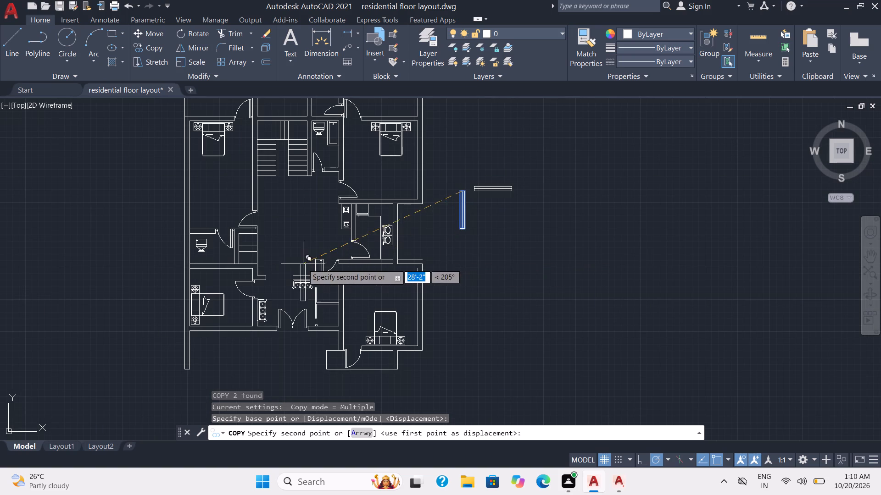
{"action": "scroll", "coordinate": [180, 274], "scroll_direction": "up", "scroll_amount": 4}
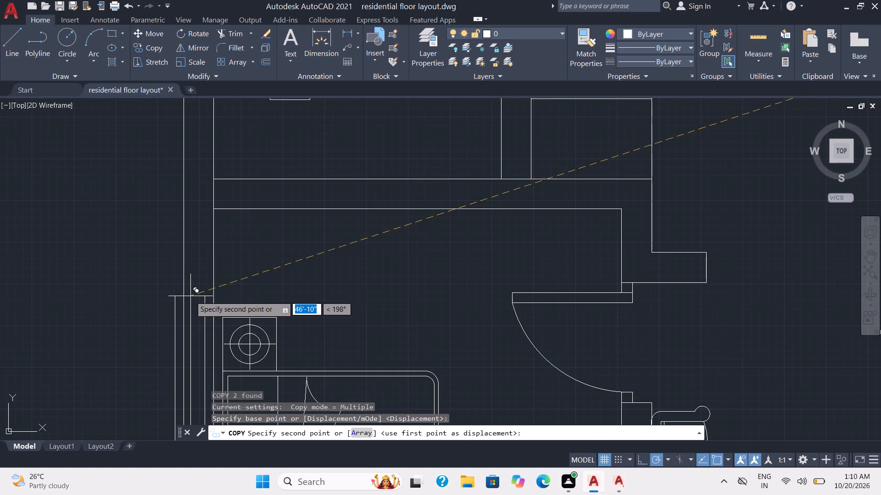
{"action": "middle_click_drag", "start_coordinate": [195, 320], "coordinate": [264, 32]}
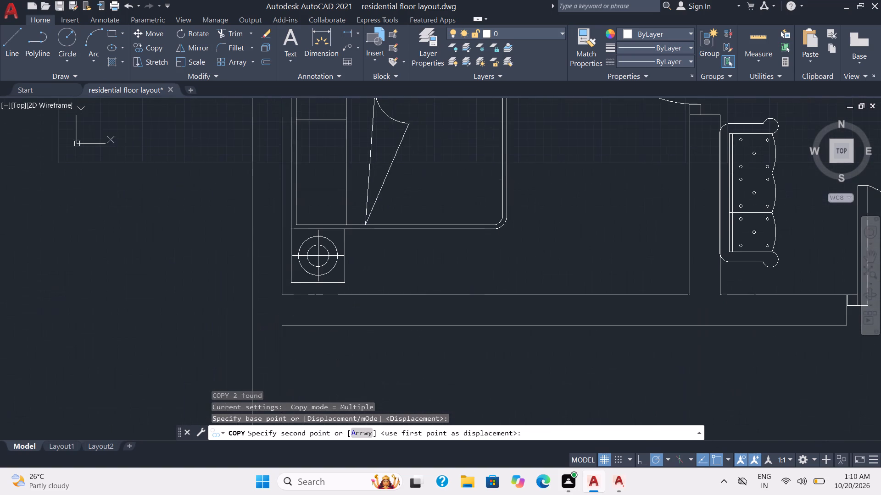
{"action": "middle_click_drag", "start_coordinate": [271, 106], "coordinate": [262, 151]}
{"action": "scroll", "coordinate": [271, 106], "scroll_direction": "down", "scroll_amount": 1}
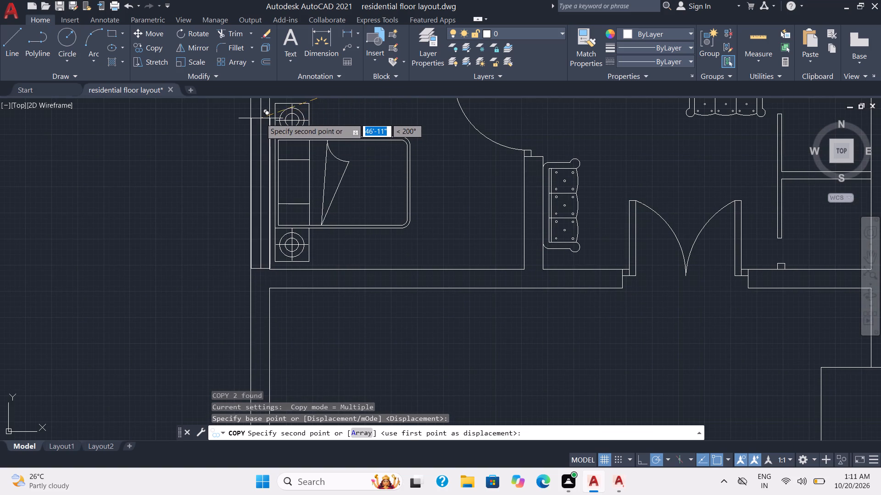
{"action": "left_click", "coordinate": [260, 110]}
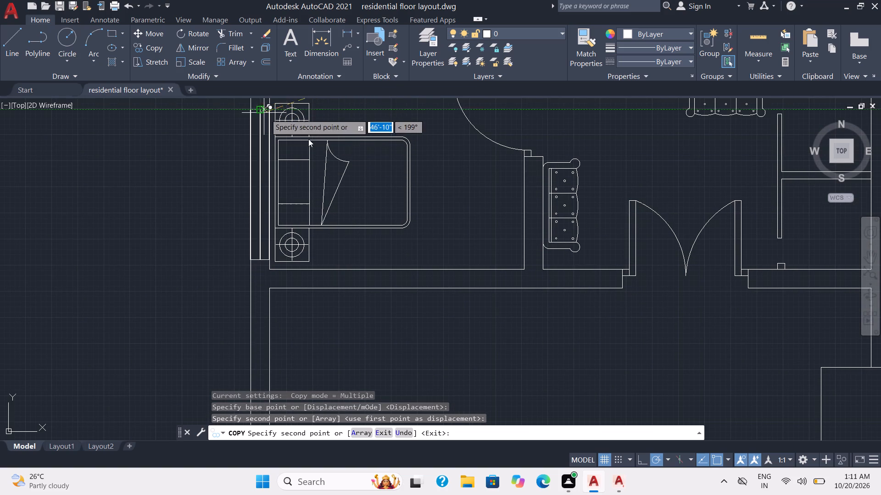
Place upright window symbol copies in the upper-left bedroom's left outer wall and the upper-right bedroom's right outer wall.
{"action": "scroll", "coordinate": [355, 154], "scroll_direction": "down", "scroll_amount": 2}
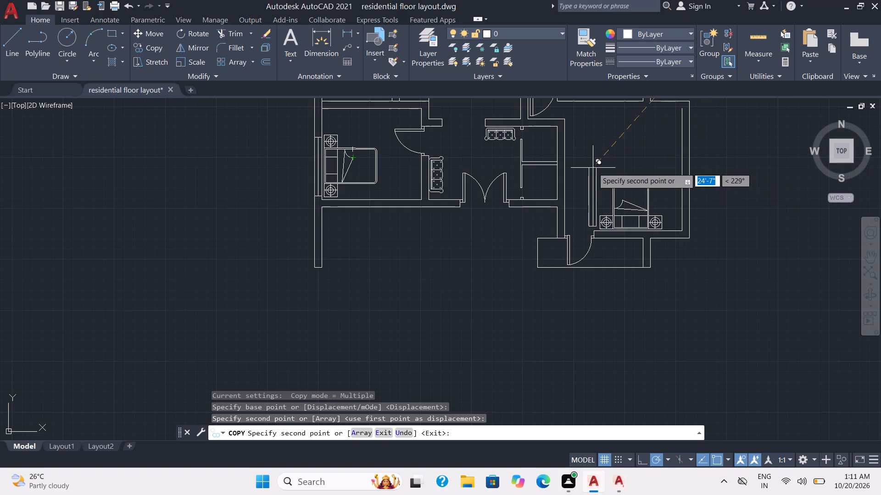
{"action": "middle_click_drag", "start_coordinate": [592, 167], "coordinate": [629, 459]}
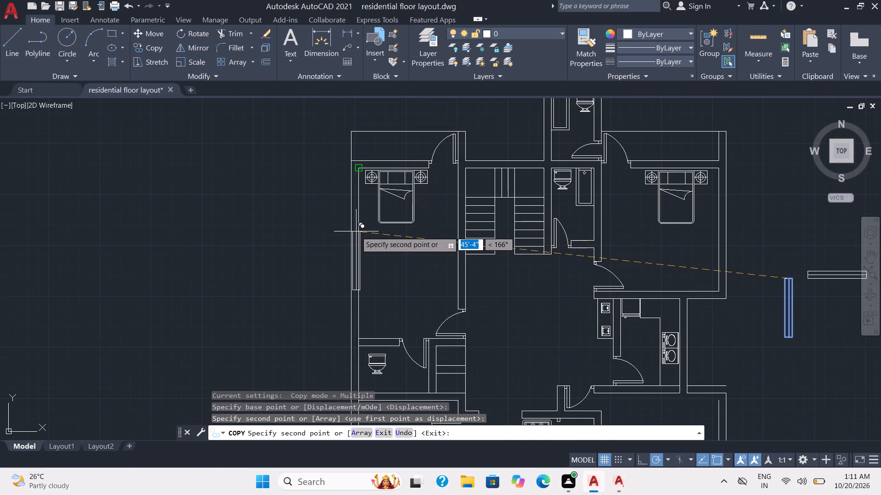
{"action": "scroll", "coordinate": [356, 231], "scroll_direction": "up", "scroll_amount": 2}
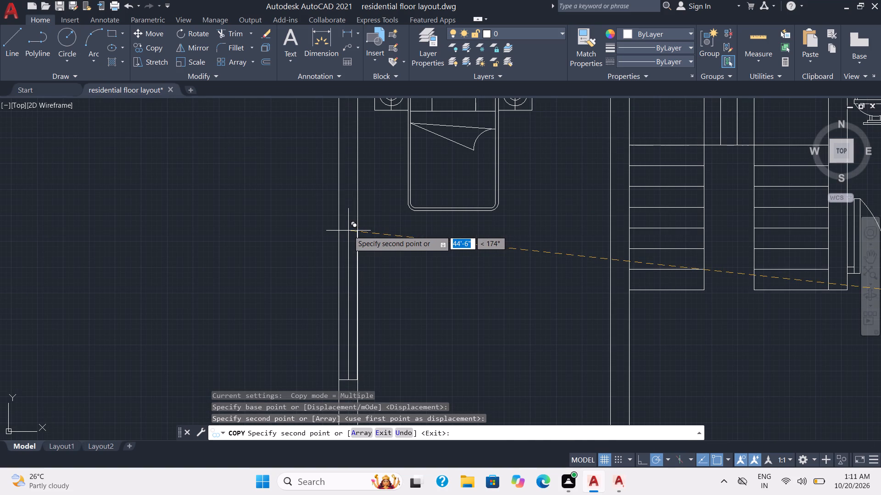
{"action": "left_click", "coordinate": [348, 231]}
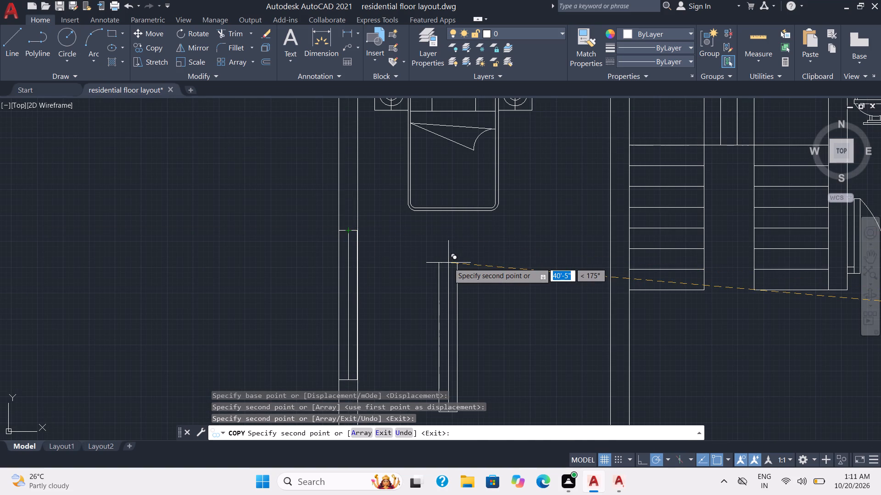
{"action": "scroll", "coordinate": [448, 263], "scroll_direction": "down", "scroll_amount": 2}
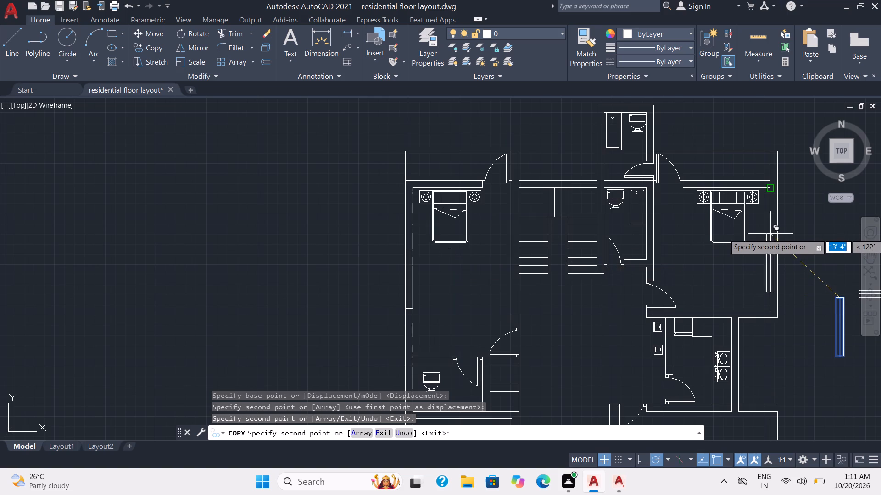
{"action": "scroll", "coordinate": [770, 234], "scroll_direction": "up", "scroll_amount": 2}
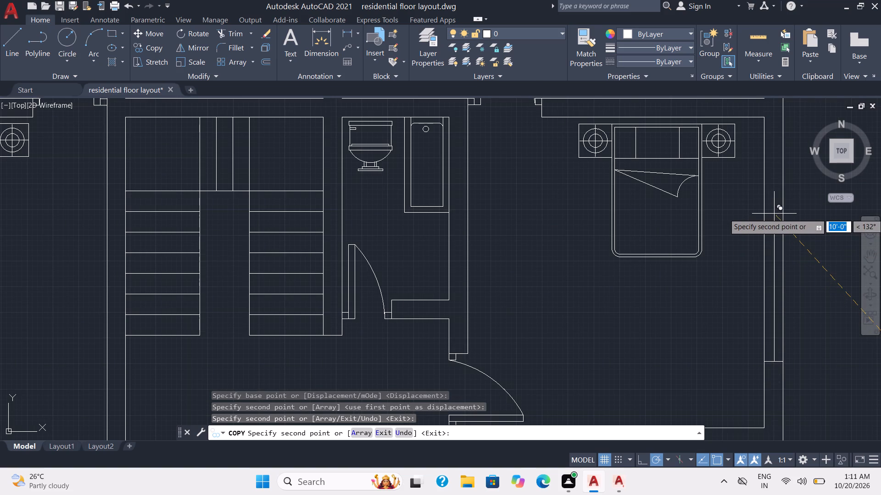
{"action": "left_click", "coordinate": [774, 214]}
Place another upright window symbol copy in the right outer wall of the lower-right bedroom and finish copying.
{"action": "scroll", "coordinate": [720, 281], "scroll_direction": "down", "scroll_amount": 1}
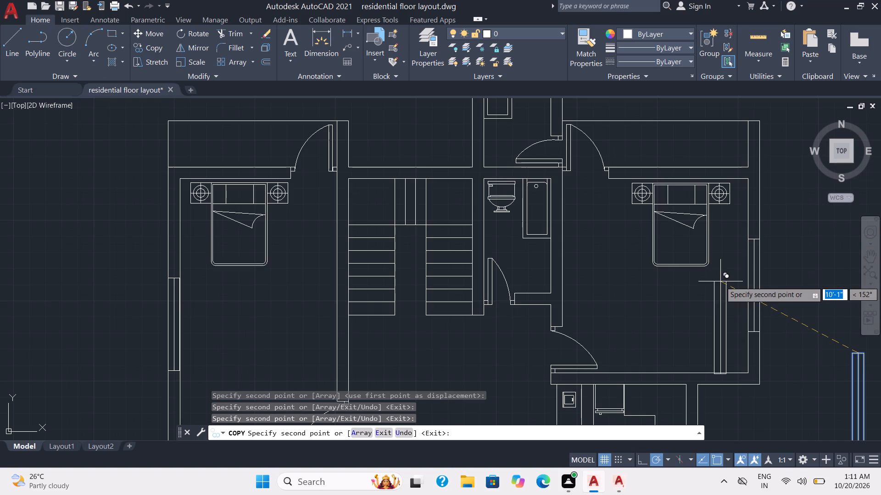
{"action": "middle_click_drag", "start_coordinate": [797, 348], "coordinate": [733, 143]}
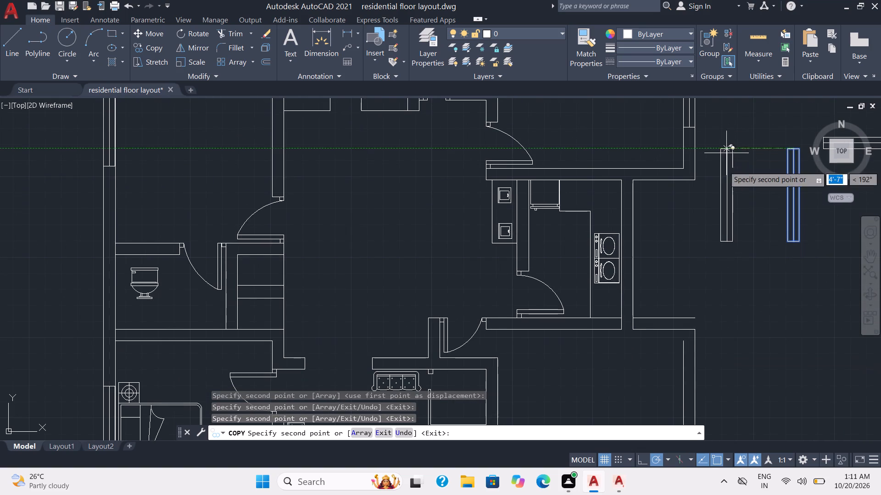
{"action": "scroll", "coordinate": [728, 265], "scroll_direction": "down", "scroll_amount": 1}
{"action": "middle_click_drag", "start_coordinate": [728, 265], "coordinate": [721, 236]}
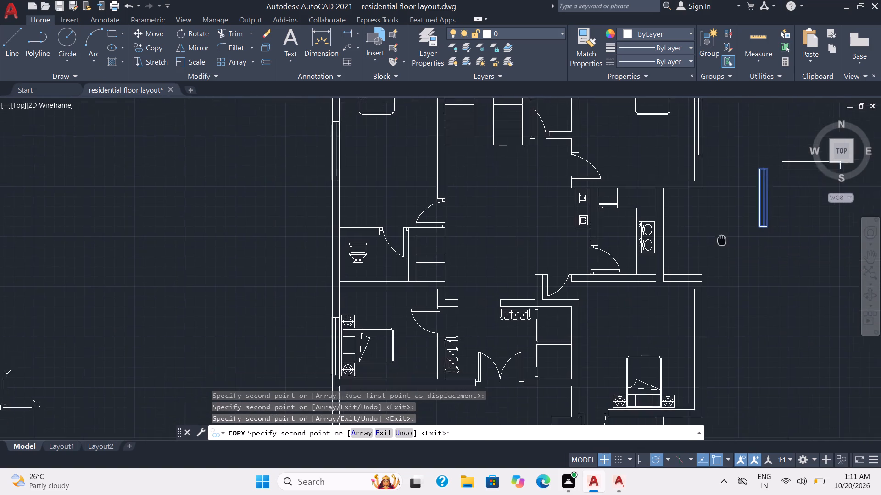
{"action": "middle_click_drag", "start_coordinate": [721, 236], "coordinate": [692, 157]}
{"action": "scroll", "coordinate": [669, 242], "scroll_direction": "up", "scroll_amount": 2}
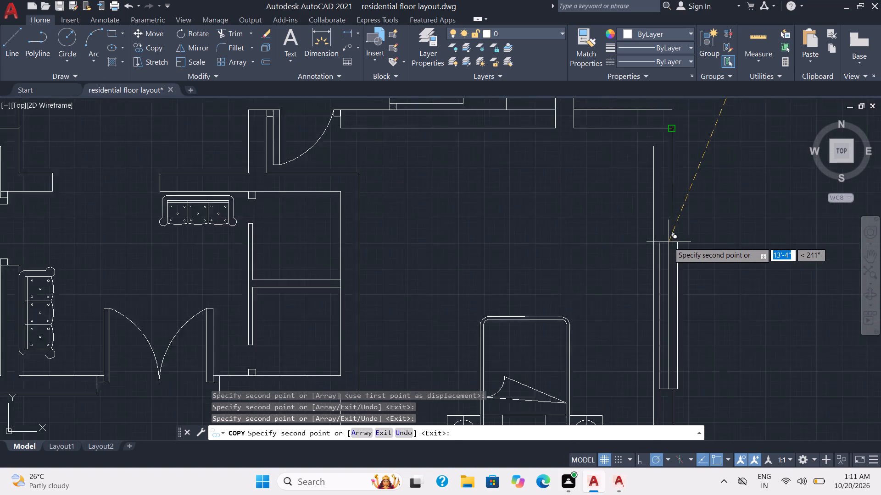
{"action": "scroll", "coordinate": [669, 242], "scroll_direction": "up", "scroll_amount": 1}
{"action": "left_click", "coordinate": [658, 231]}
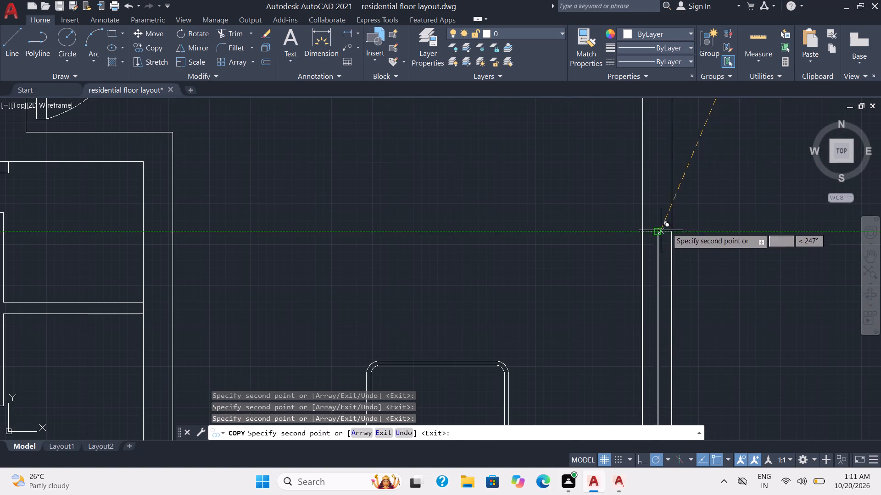
{"action": "scroll", "coordinate": [691, 224], "scroll_direction": "down", "scroll_amount": 3}
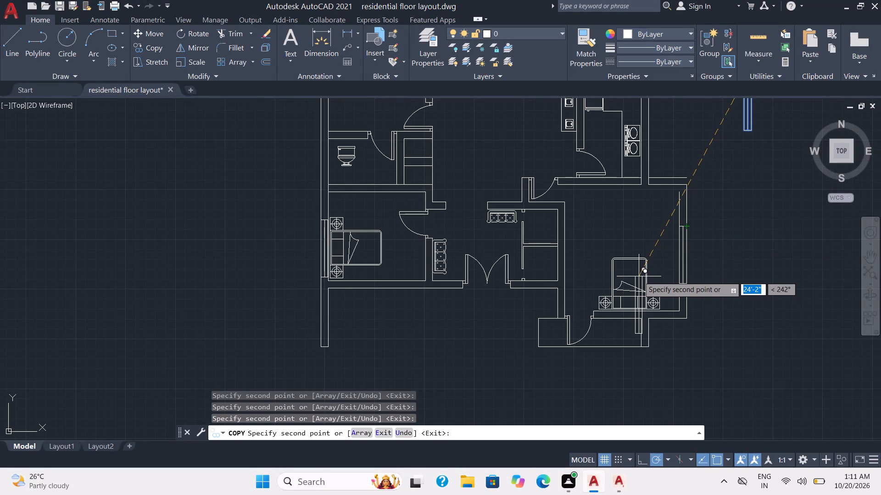
{"action": "key", "text": "Escape"}
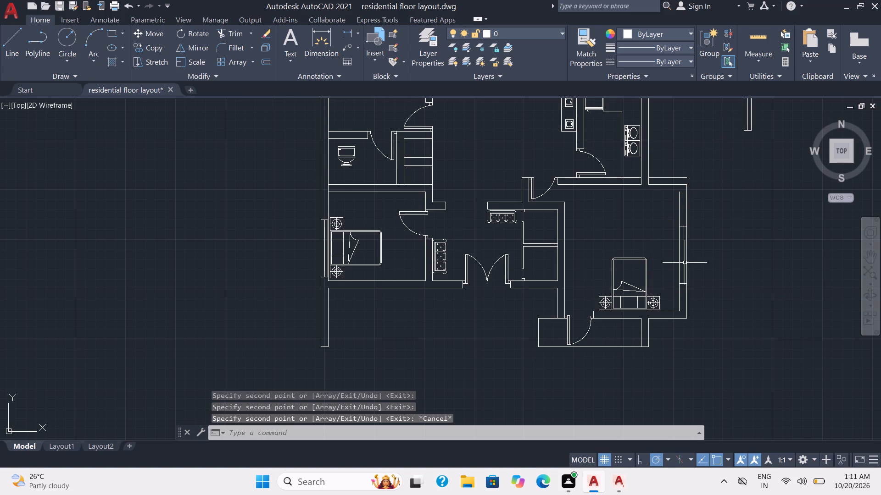
Extend the lower-right bedroom's right wall lines up to its top wall and trim the overhang at the corner.
{"action": "type", "text": "tr"}
{"action": "key", "text": "Return"}
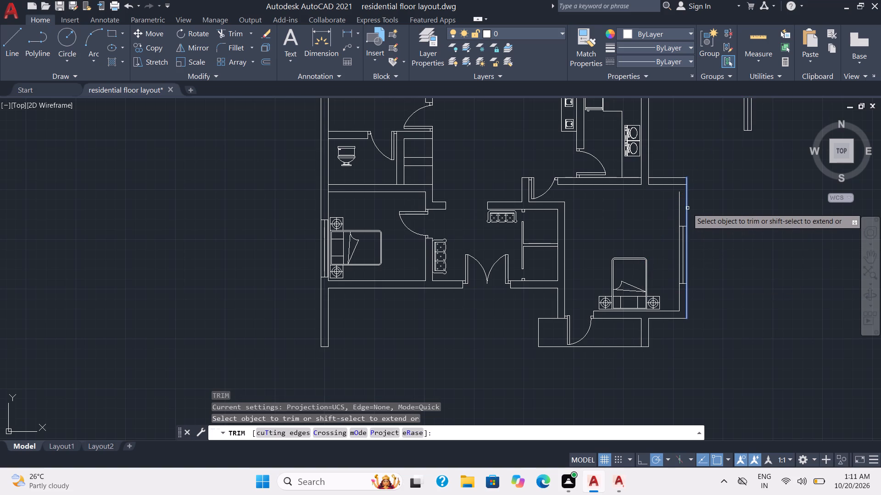
{"action": "left_click", "coordinate": [687, 208], "text": "shift"}
{"action": "left_click", "coordinate": [681, 206], "text": "shift"}
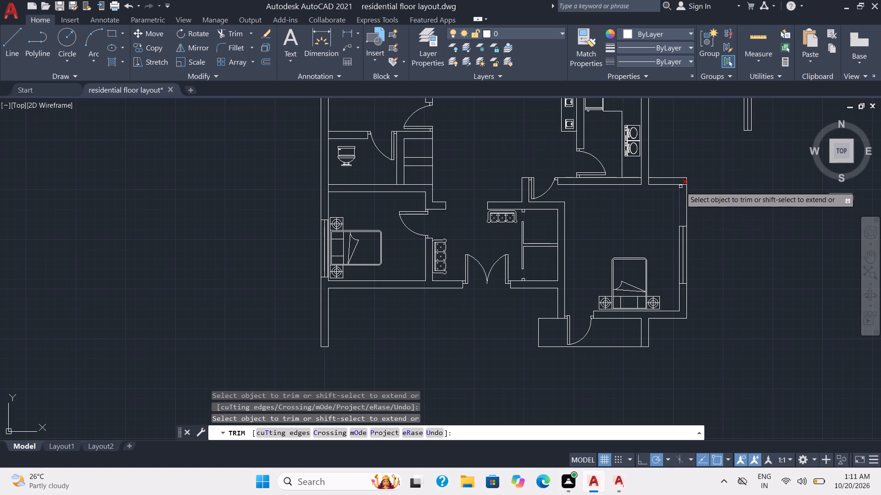
{"action": "left_click", "coordinate": [683, 185]}
{"action": "scroll", "coordinate": [719, 206], "scroll_direction": "down", "scroll_amount": 1}
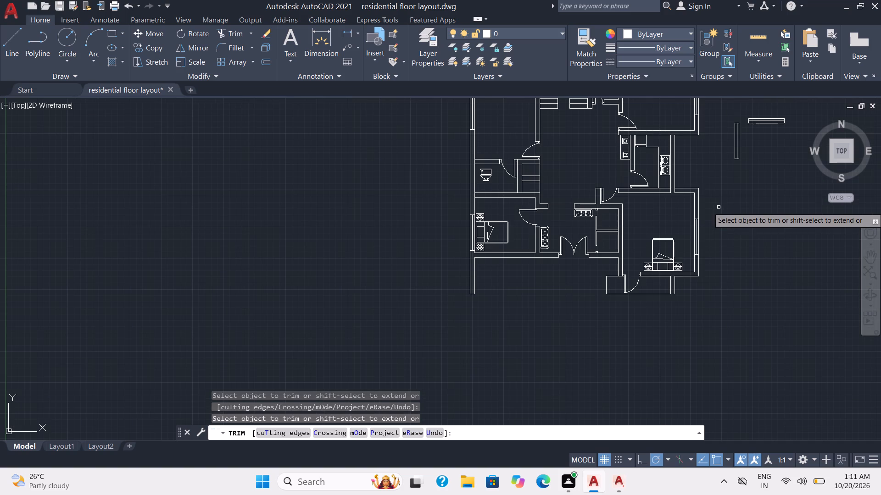
Close the gap in the lower-right bedroom's top wall below the kitchen wall and trim the kitchen wall lines crossing it.
{"action": "left_click", "coordinate": [682, 192], "text": "shift"}
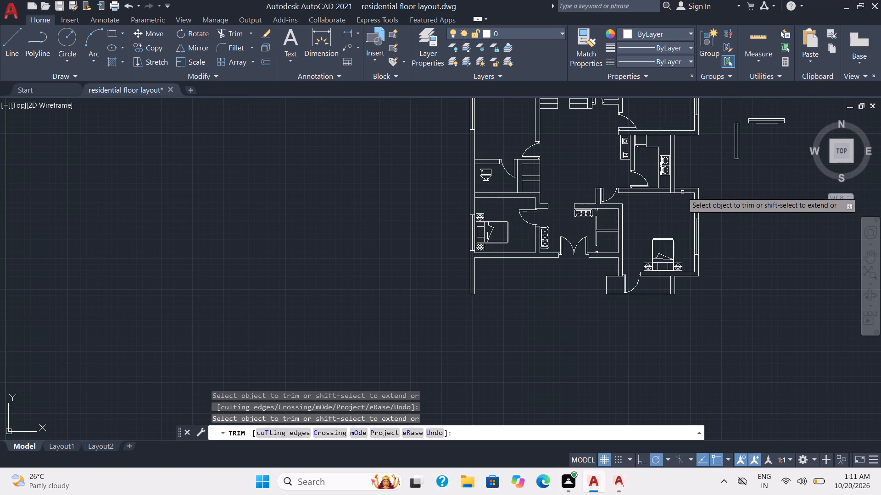
{"action": "scroll", "coordinate": [672, 190], "scroll_direction": "up", "scroll_amount": 3}
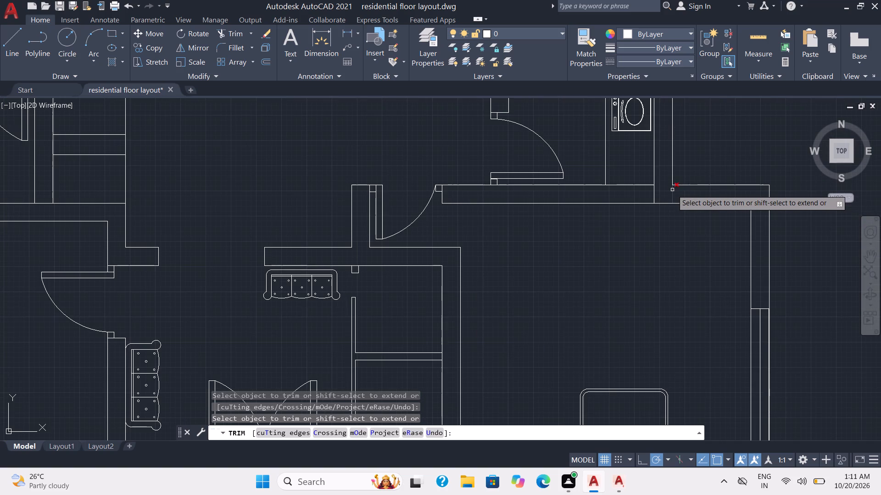
{"action": "left_click", "coordinate": [672, 192]}
{"action": "left_click", "coordinate": [655, 196]}
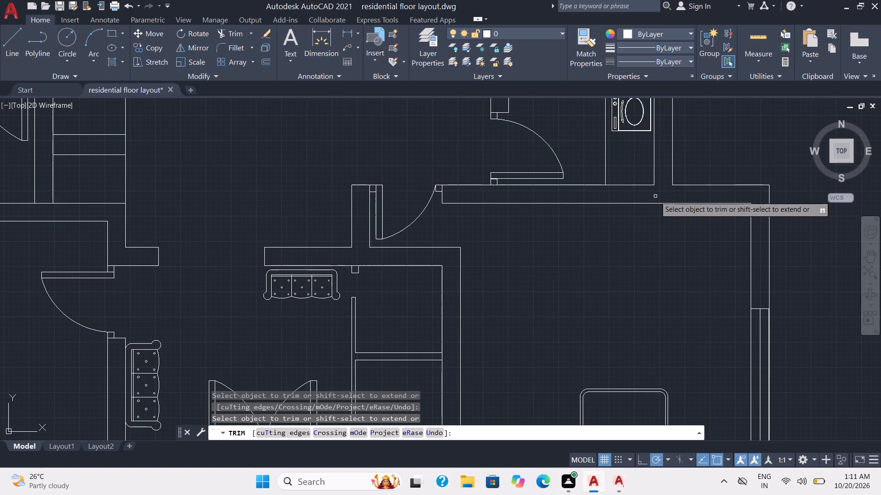
{"action": "scroll", "coordinate": [664, 203], "scroll_direction": "down", "scroll_amount": 3}
{"action": "key", "text": "Escape"}
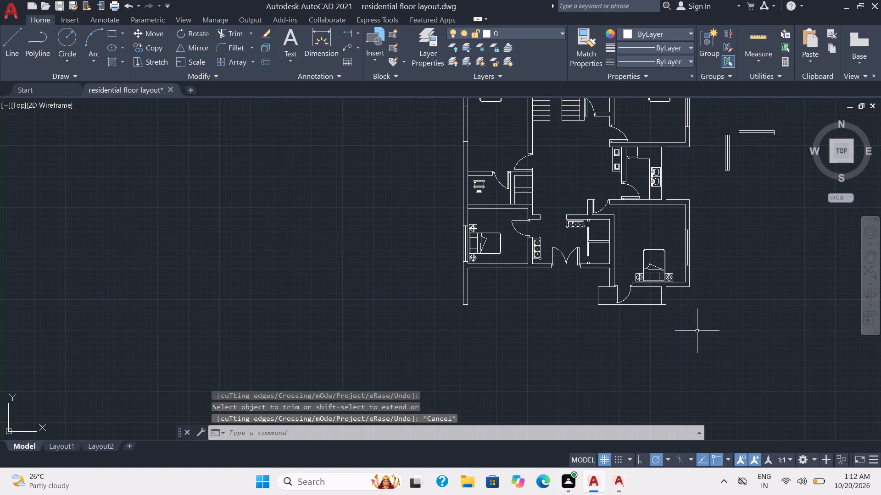
Copy the horizontal window symbol by its left centre point into the wall above the upper-left bedroom's bed.
{"action": "scroll", "coordinate": [739, 324], "scroll_direction": "down", "scroll_amount": 1}
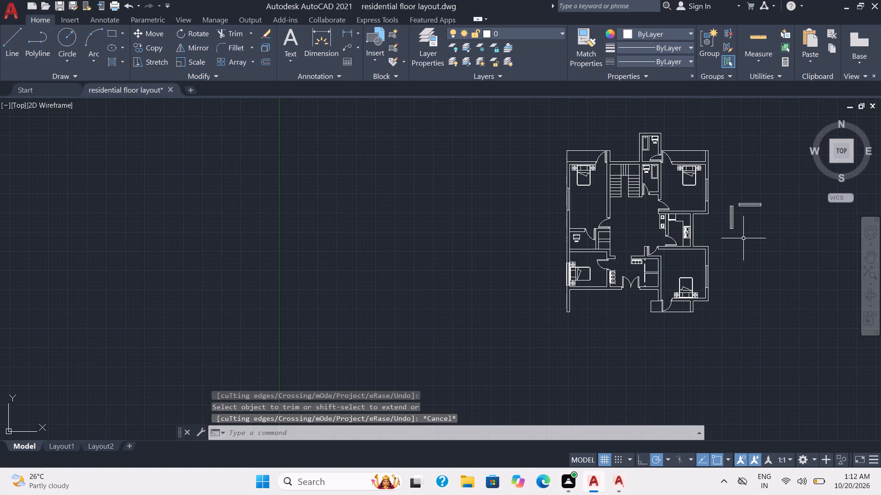
{"action": "left_click", "coordinate": [767, 221]}
{"action": "left_click", "coordinate": [745, 193]}
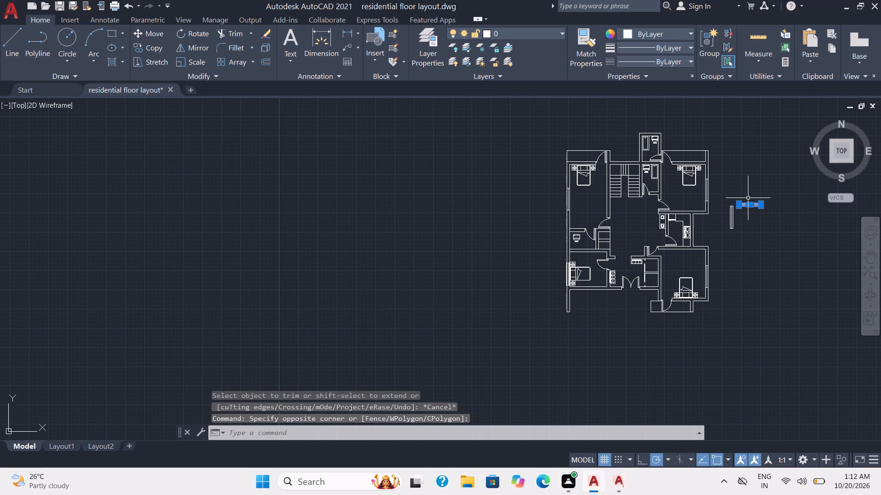
{"action": "key", "text": "c"}
{"action": "key", "text": "o"}
{"action": "key", "text": "Return"}
{"action": "scroll", "coordinate": [747, 199], "scroll_direction": "up", "scroll_amount": 3}
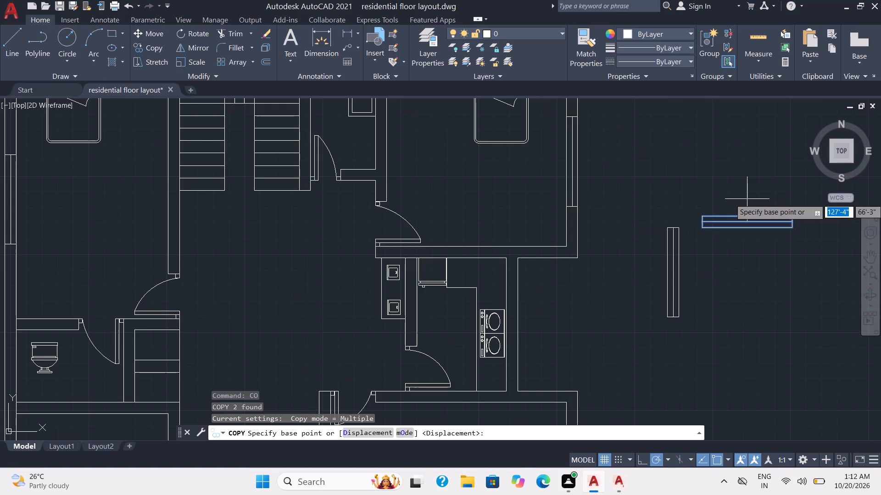
{"action": "scroll", "coordinate": [747, 199], "scroll_direction": "up", "scroll_amount": 3}
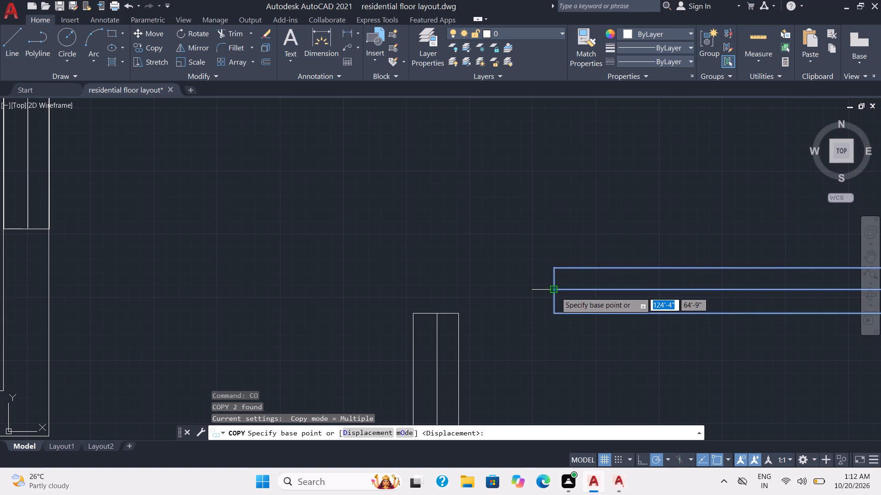
{"action": "left_click", "coordinate": [556, 292]}
{"action": "scroll", "coordinate": [556, 286], "scroll_direction": "down", "scroll_amount": 5}
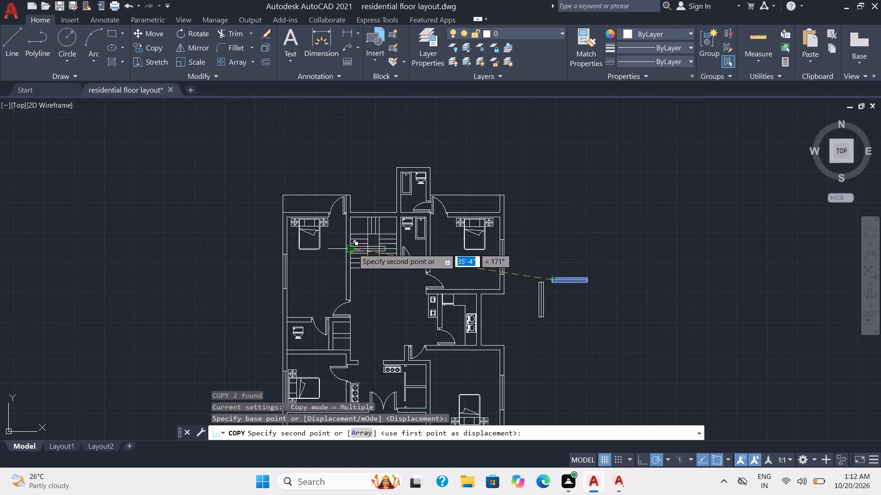
{"action": "scroll", "coordinate": [321, 215], "scroll_direction": "up", "scroll_amount": 2}
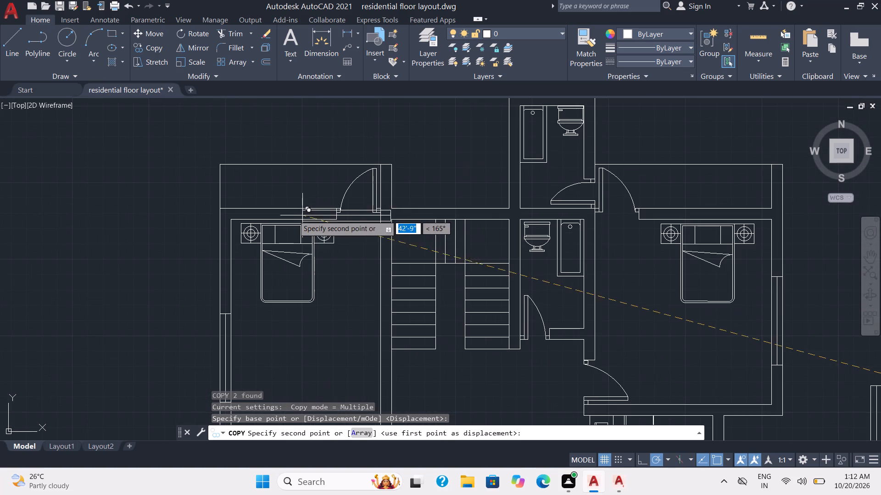
{"action": "scroll", "coordinate": [290, 215], "scroll_direction": "up", "scroll_amount": 3}
{"action": "middle_click_drag", "start_coordinate": [182, 187], "coordinate": [188, 187]}
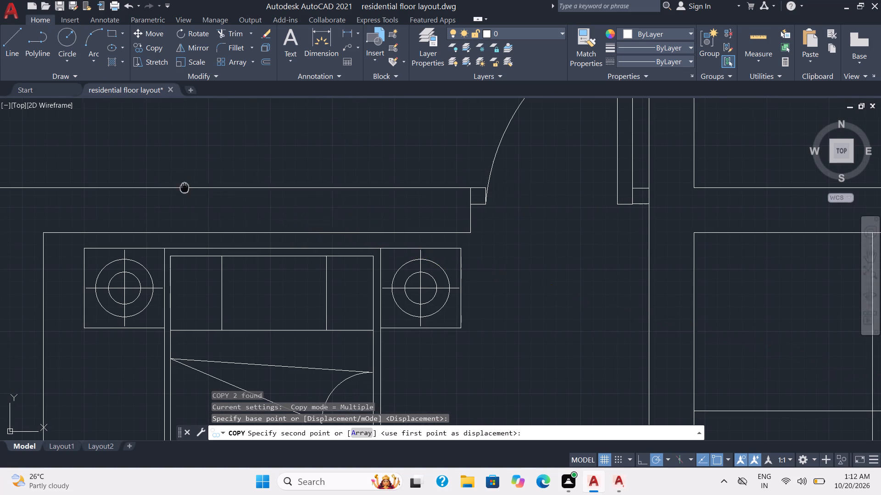
{"action": "middle_click_drag", "start_coordinate": [188, 187], "coordinate": [804, 269]}
{"action": "middle_click_drag", "start_coordinate": [710, 266], "coordinate": [427, 172]}
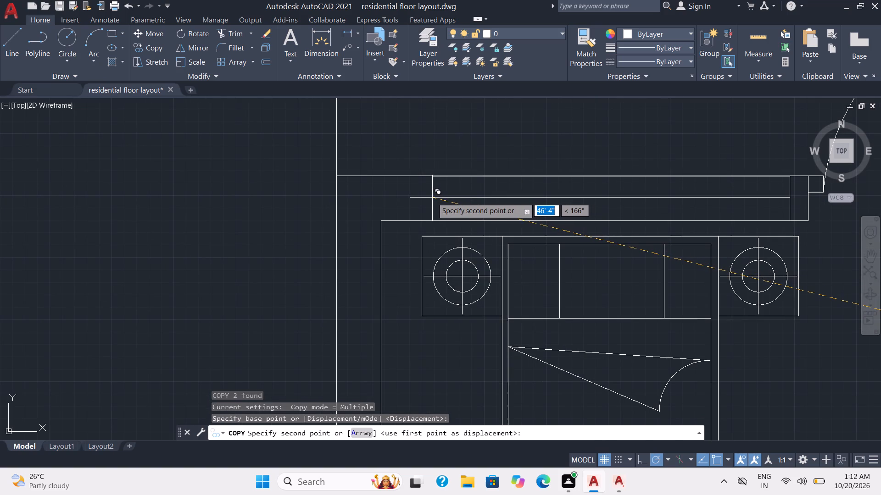
{"action": "left_click", "coordinate": [432, 198]}
Place another horizontal window symbol copy in the outer wall above the staircase.
{"action": "scroll", "coordinate": [563, 260], "scroll_direction": "down", "scroll_amount": 4}
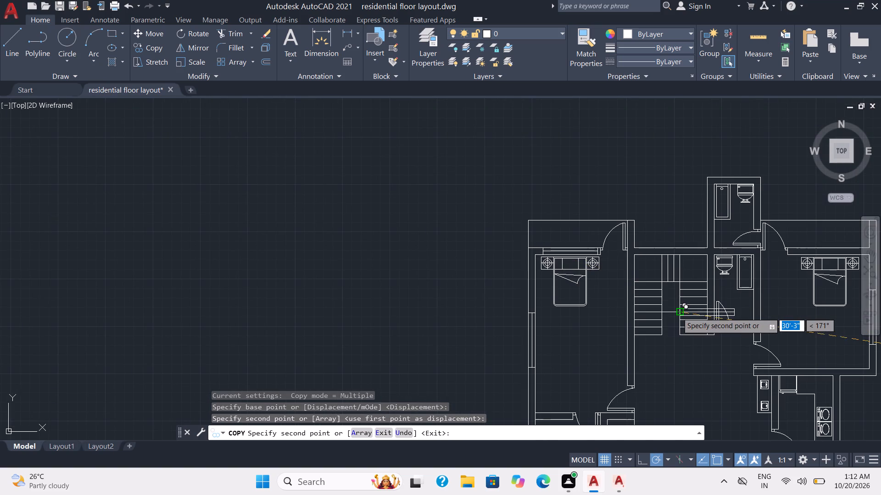
{"action": "scroll", "coordinate": [677, 313], "scroll_direction": "down", "scroll_amount": 1}
{"action": "middle_click_drag", "start_coordinate": [677, 313], "coordinate": [519, 310]}
{"action": "scroll", "coordinate": [517, 298], "scroll_direction": "up", "scroll_amount": 4}
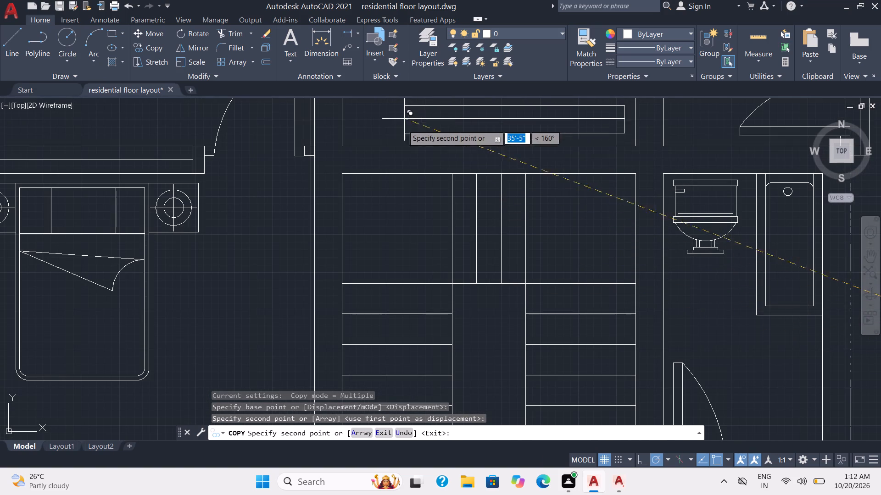
{"action": "left_click", "coordinate": [391, 159]}
Place another horizontal window symbol copy in the bottom outer wall of the lower-left bedroom.
{"action": "scroll", "coordinate": [530, 231], "scroll_direction": "down", "scroll_amount": 2}
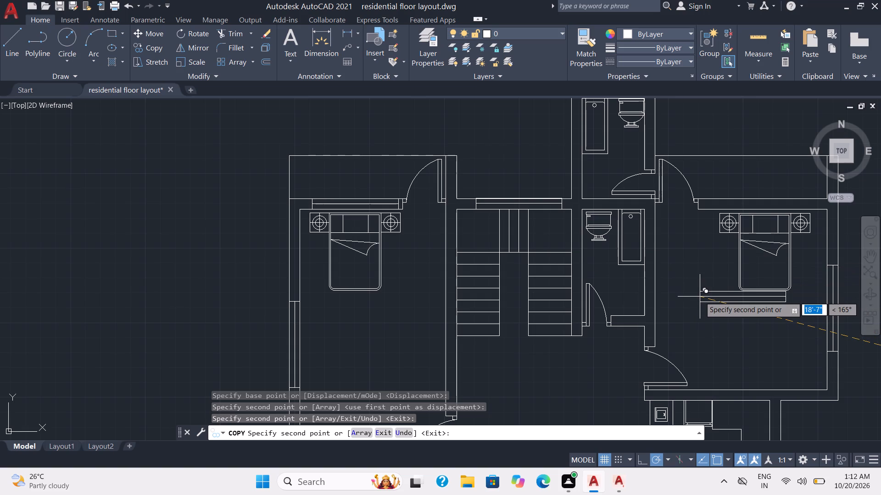
{"action": "middle_click_drag", "start_coordinate": [700, 297], "coordinate": [728, 29]}
{"action": "scroll", "coordinate": [700, 297], "scroll_direction": "down", "scroll_amount": 1}
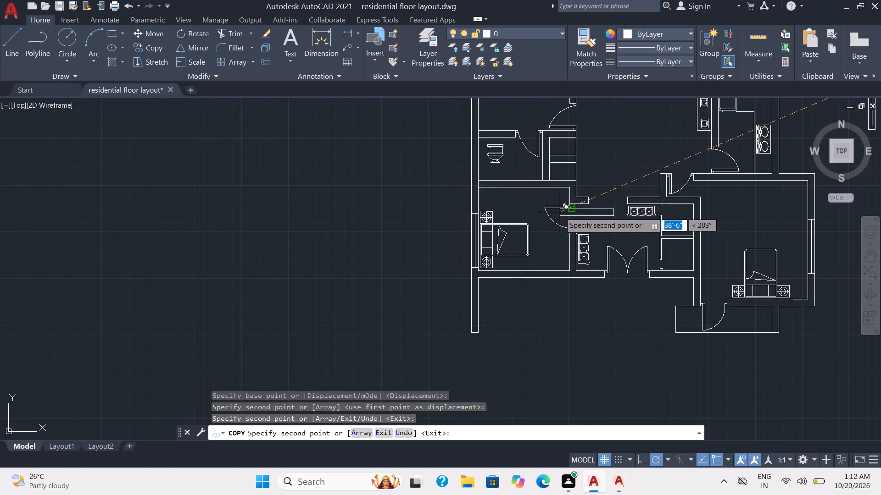
{"action": "scroll", "coordinate": [560, 212], "scroll_direction": "up", "scroll_amount": 3}
{"action": "middle_click_drag", "start_coordinate": [487, 375], "coordinate": [723, 118]}
{"action": "scroll", "coordinate": [487, 375], "scroll_direction": "down", "scroll_amount": 1}
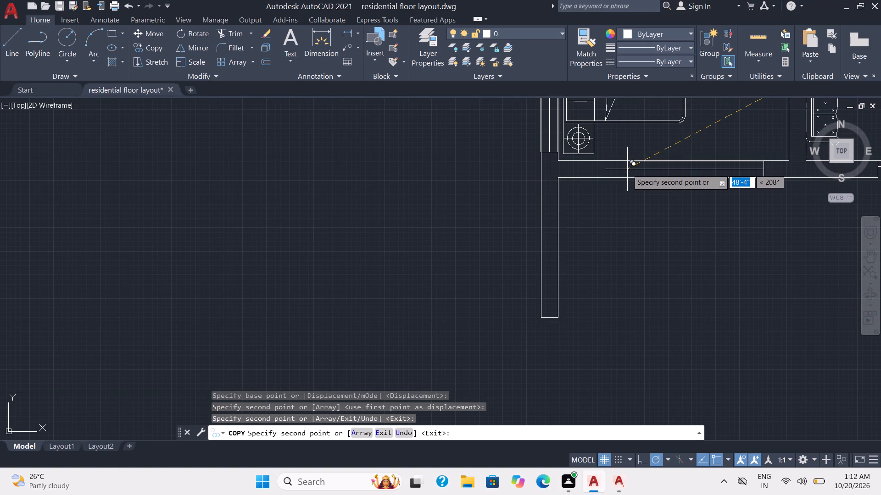
{"action": "left_click", "coordinate": [628, 169]}
{"action": "scroll", "coordinate": [635, 190], "scroll_direction": "down", "scroll_amount": 2}
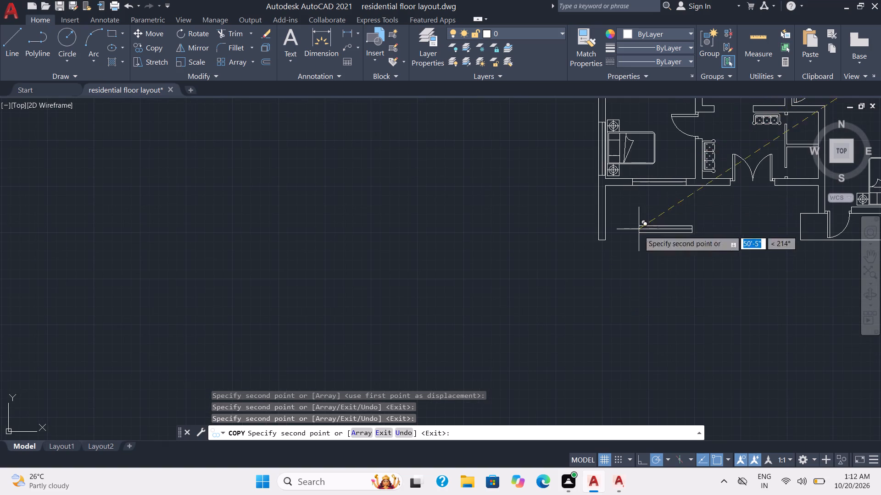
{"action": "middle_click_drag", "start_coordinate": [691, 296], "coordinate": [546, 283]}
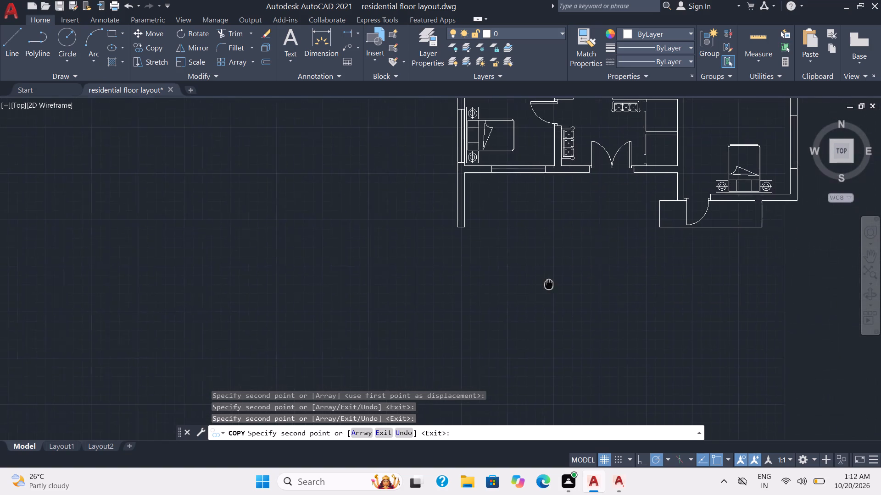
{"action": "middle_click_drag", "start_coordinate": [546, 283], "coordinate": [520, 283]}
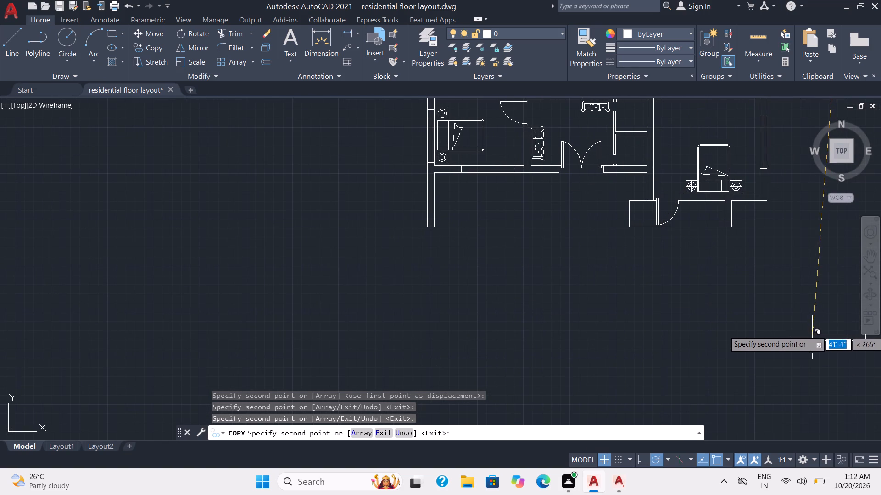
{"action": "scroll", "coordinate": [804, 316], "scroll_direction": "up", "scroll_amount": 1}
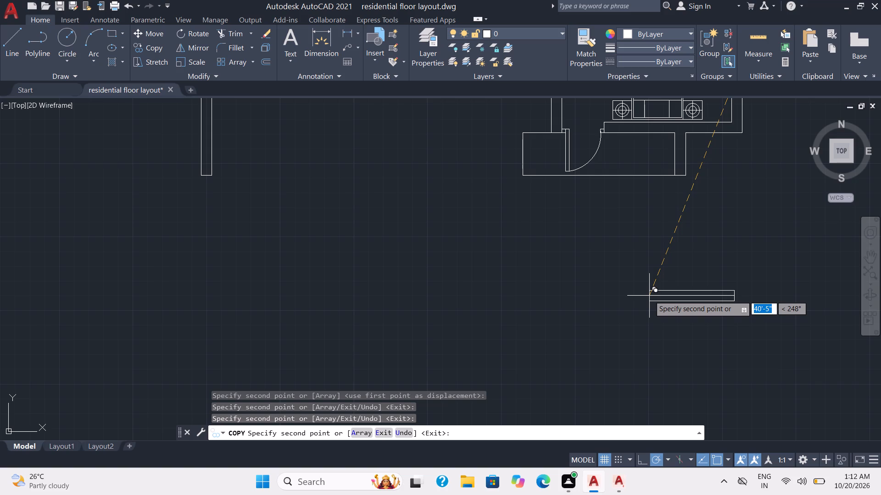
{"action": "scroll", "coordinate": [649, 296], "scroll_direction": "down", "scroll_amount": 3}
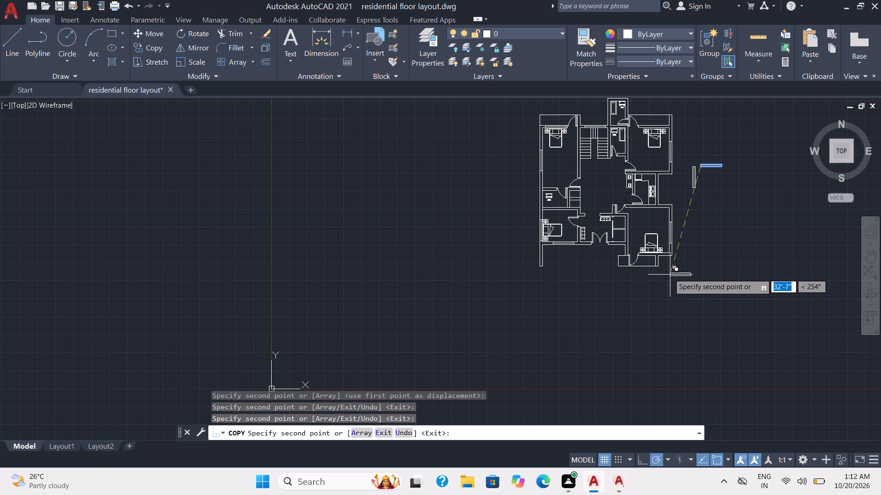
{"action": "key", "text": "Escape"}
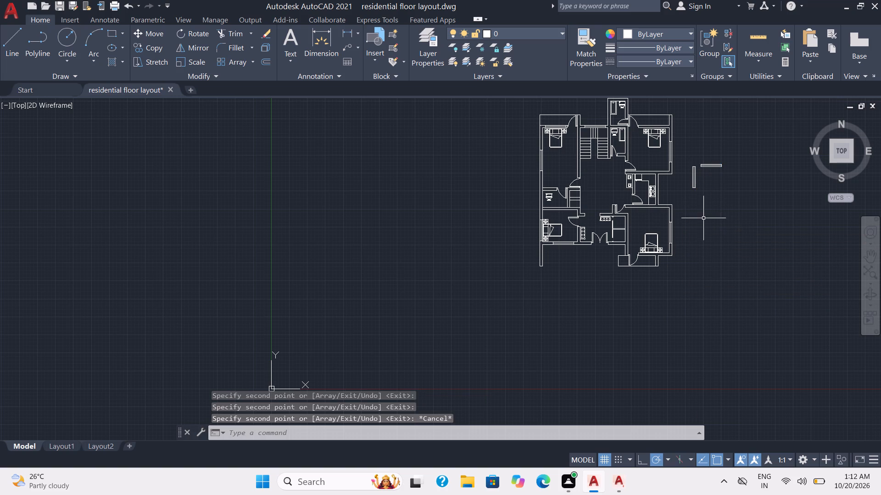
Move the spare vertical window symbol by its top midpoint into the kitchen's right outer wall beside the stove.
{"action": "left_click", "coordinate": [706, 212]}
{"action": "left_click", "coordinate": [686, 178]}
{"action": "key", "text": "m"}
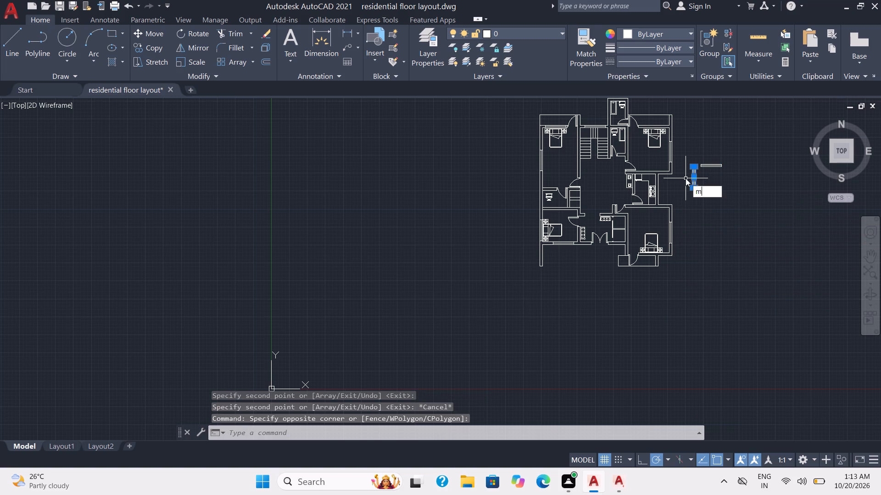
{"action": "key", "text": "Return"}
{"action": "scroll", "coordinate": [686, 178], "scroll_direction": "up", "scroll_amount": 3}
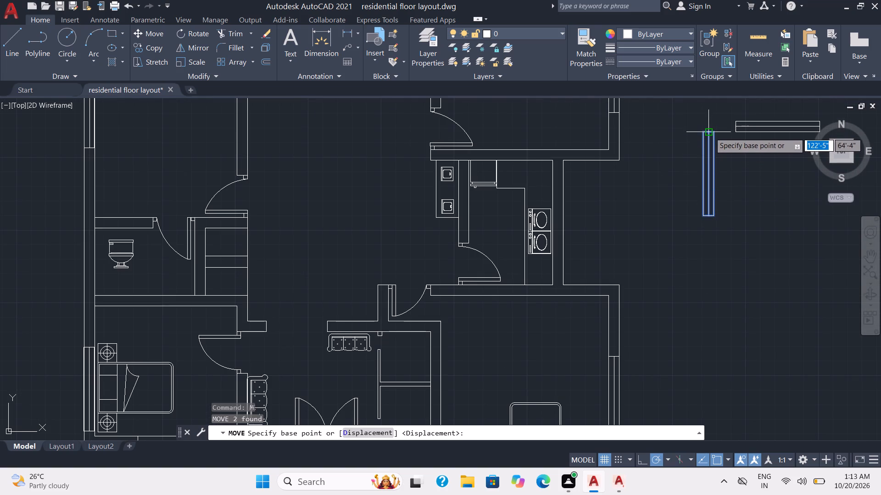
{"action": "left_click", "coordinate": [709, 132]}
{"action": "scroll", "coordinate": [551, 203], "scroll_direction": "up", "scroll_amount": 2}
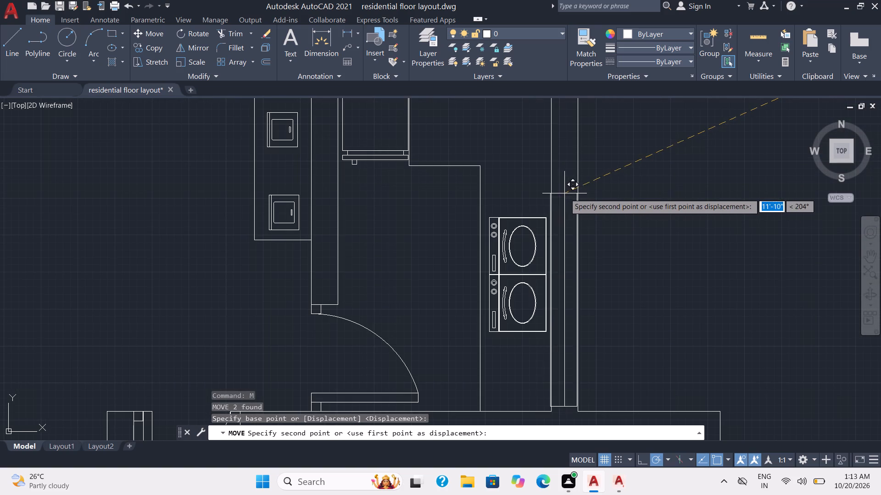
{"action": "left_click", "coordinate": [566, 160]}
{"action": "scroll", "coordinate": [687, 214], "scroll_direction": "down", "scroll_amount": 2}
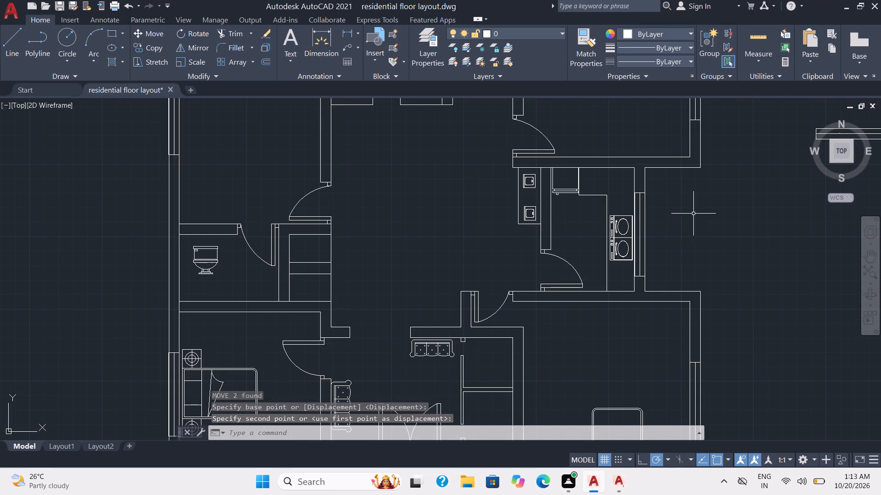
Draw a vertical line through the middle of the spare horizontal window symbol and trim away its right half and the line's overhangs.
{"action": "scroll", "coordinate": [712, 222], "scroll_direction": "down", "scroll_amount": 1}
{"action": "middle_click_drag", "start_coordinate": [751, 251], "coordinate": [558, 280]}
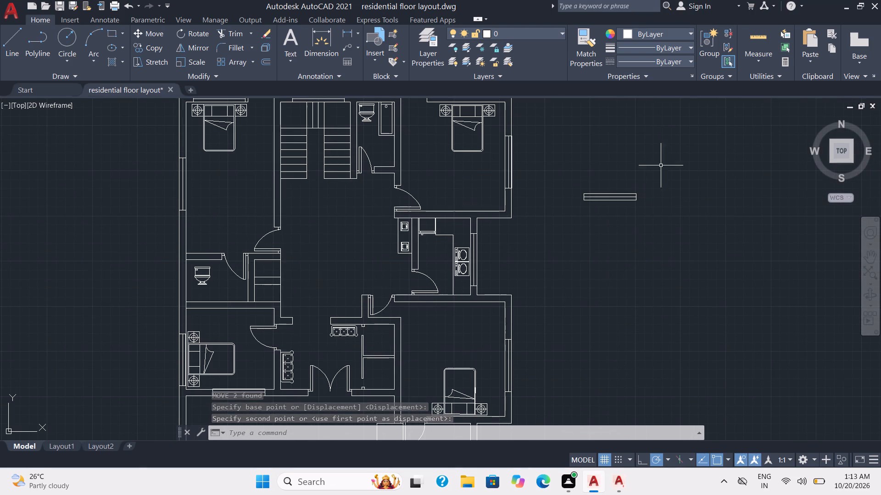
{"action": "left_click", "coordinate": [9, 34]}
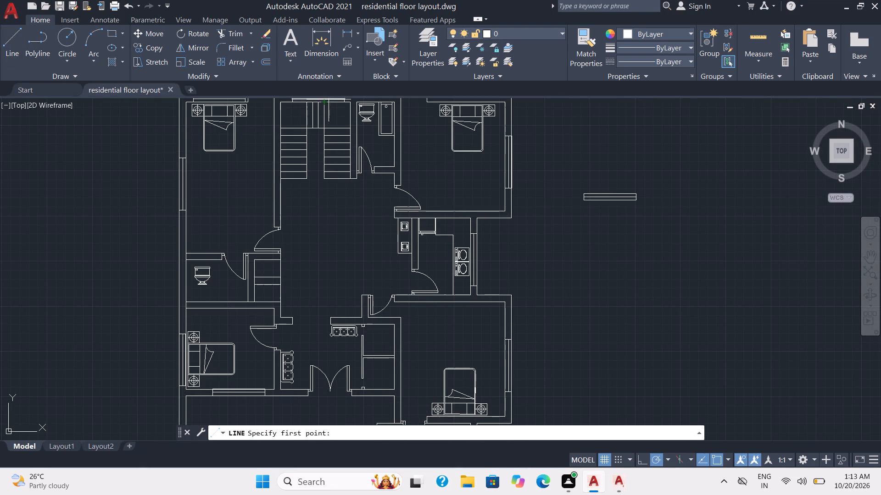
{"action": "left_click", "coordinate": [609, 214]}
{"action": "left_click", "coordinate": [609, 168]}
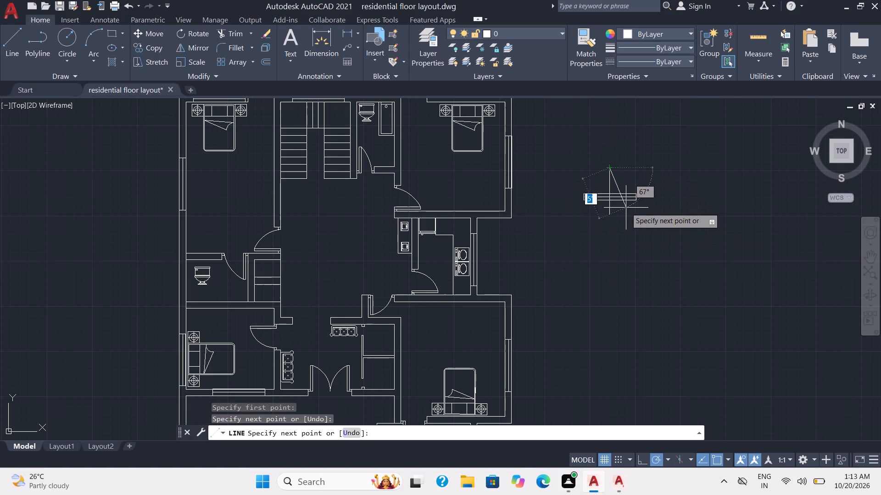
{"action": "key", "text": "Escape"}
{"action": "type", "text": "tr"}
{"action": "key", "text": "Return"}
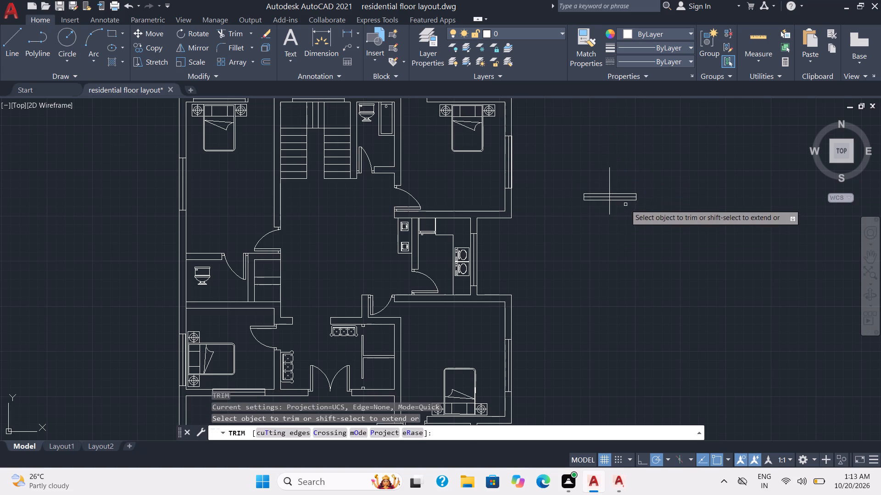
{"action": "left_click_drag", "start_coordinate": [625, 203], "coordinate": [621, 204]}
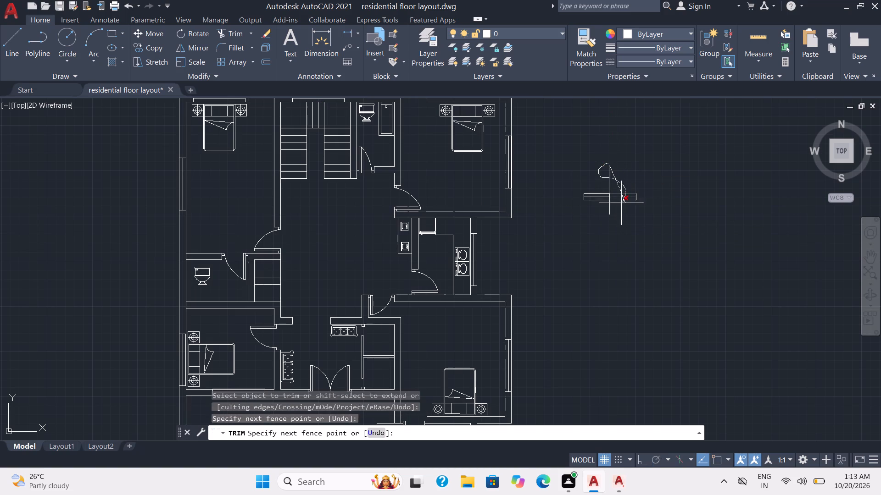
{"action": "left_click_drag", "start_coordinate": [621, 204], "coordinate": [603, 210]}
{"action": "key", "text": "Escape"}
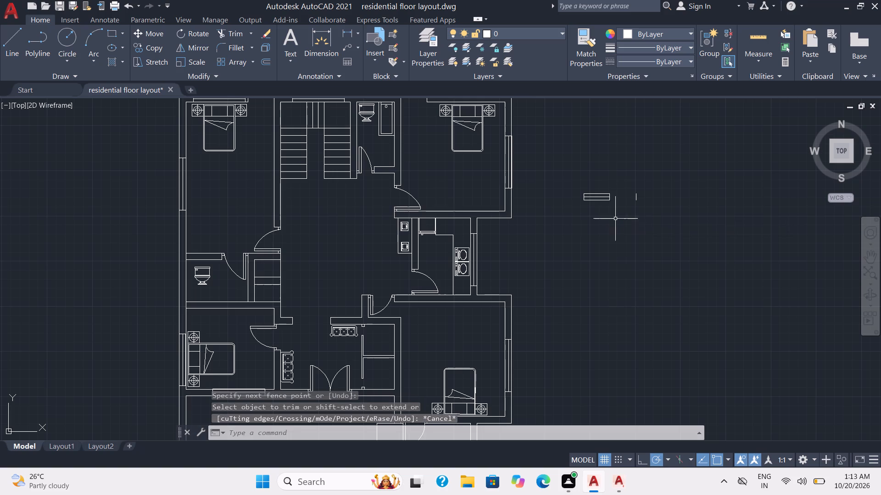
Join the lines of the remaining half-length window symbol.
{"action": "left_click", "coordinate": [616, 229]}
{"action": "left_click", "coordinate": [585, 171]}
{"action": "key", "text": "j"}
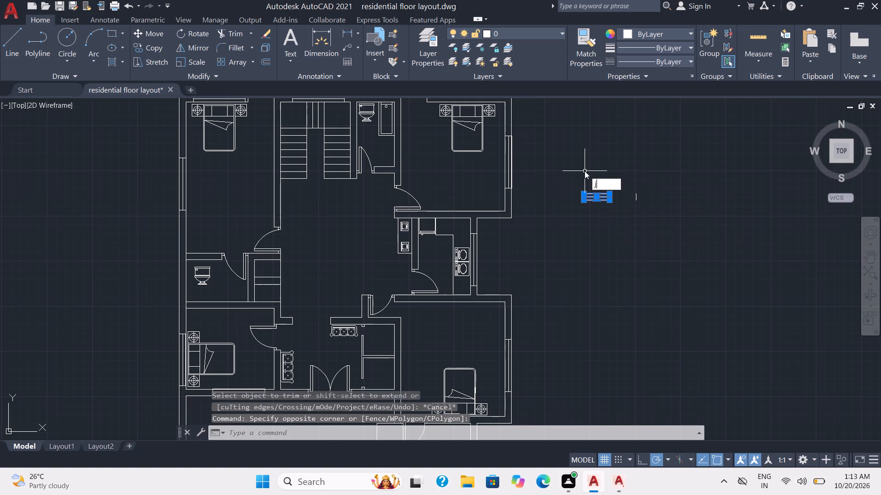
{"action": "key", "text": "Return"}
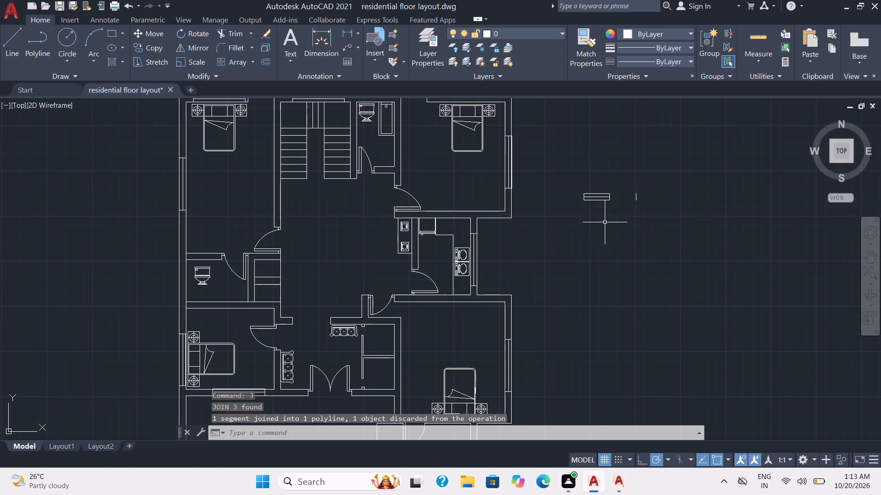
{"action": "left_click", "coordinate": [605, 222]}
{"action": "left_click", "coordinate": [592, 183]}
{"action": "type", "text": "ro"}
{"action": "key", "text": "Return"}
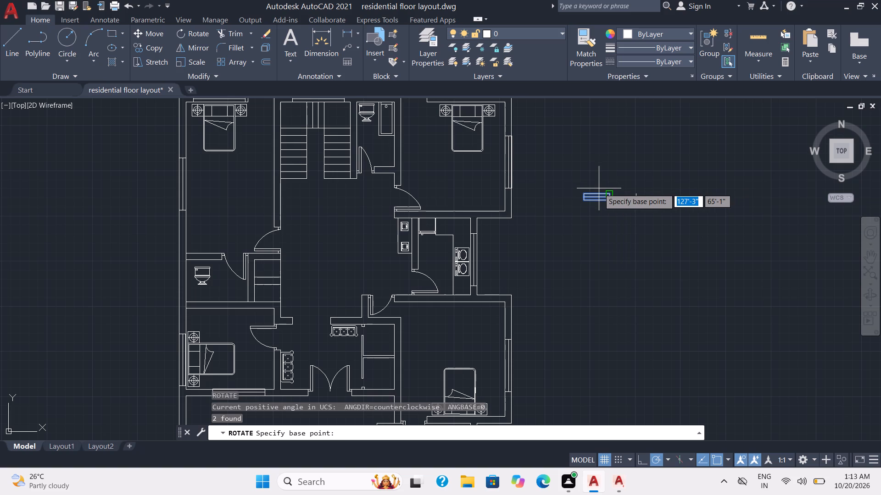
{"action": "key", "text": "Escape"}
Copy the half-length horizontal window symbol about 4'-11" straight below the original.
{"action": "left_click", "coordinate": [608, 209]}
{"action": "left_click", "coordinate": [595, 190]}
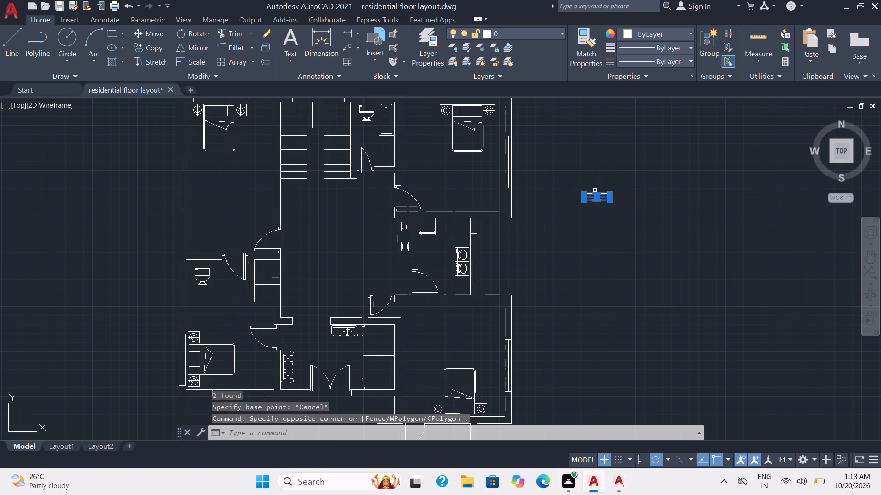
{"action": "type", "text": "co"}
{"action": "key", "text": "Return"}
{"action": "left_click", "coordinate": [595, 191]}
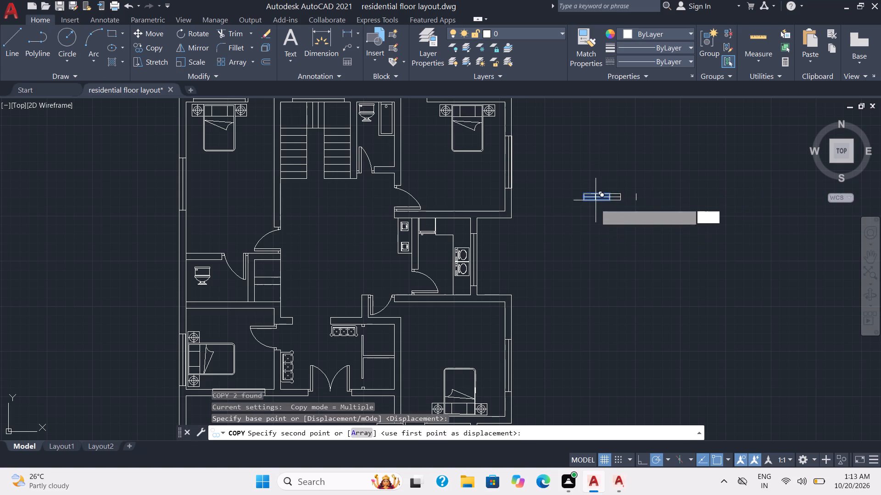
{"action": "left_click", "coordinate": [585, 236]}
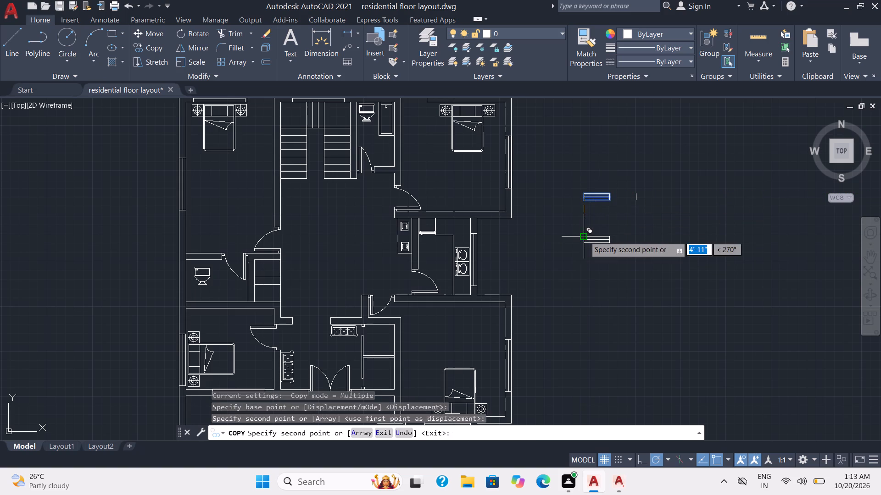
{"action": "key", "text": "Escape"}
Delete the leftover end line to the right of the half-length window symbol.
{"action": "left_click", "coordinate": [646, 217]}
{"action": "left_click", "coordinate": [627, 190]}
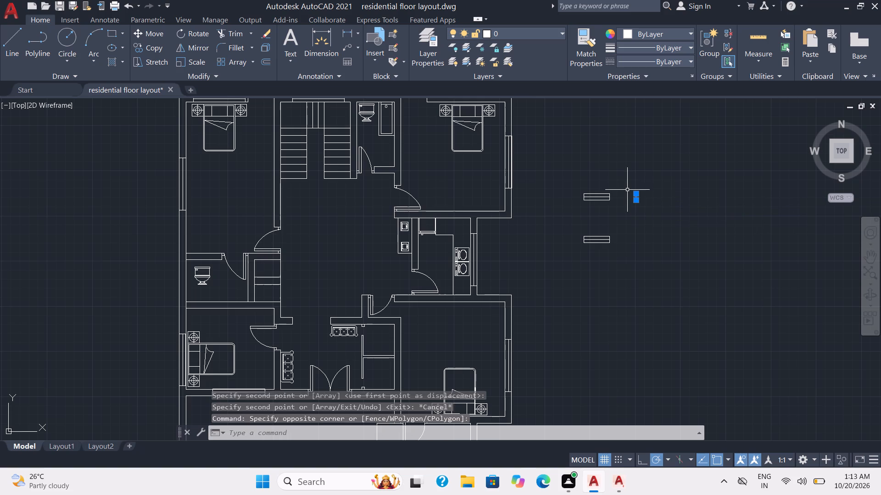
{"action": "key", "text": "Delete"}
Rotate the lower half-length window symbol 90° about its upper right corner so it stands vertically.
{"action": "left_click", "coordinate": [618, 251]}
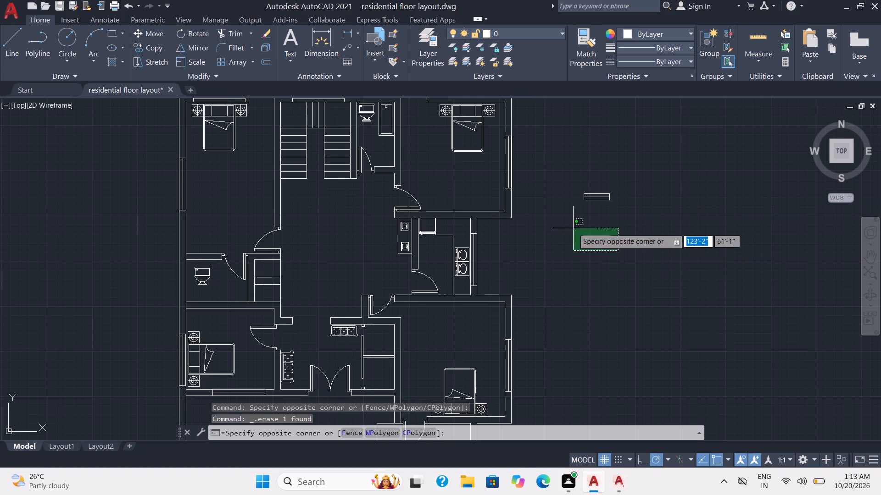
{"action": "left_click", "coordinate": [571, 226]}
{"action": "type", "text": "ro"}
{"action": "key", "text": "Return"}
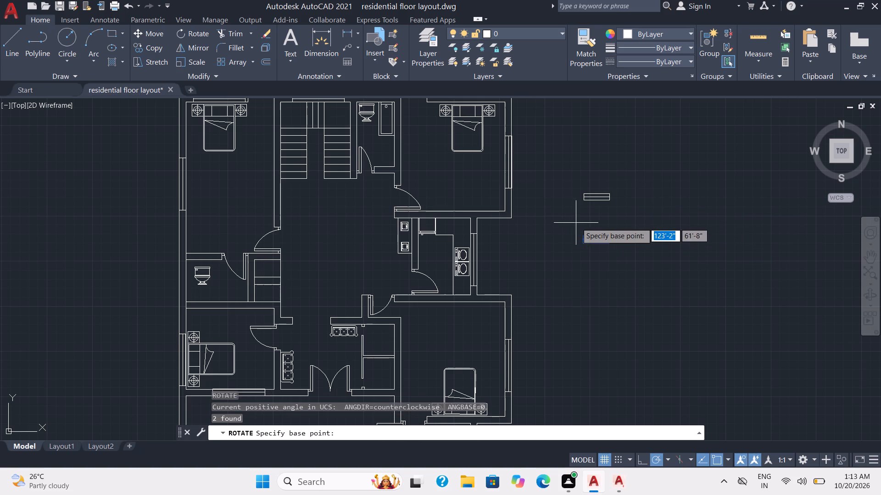
{"action": "left_click", "coordinate": [609, 236]}
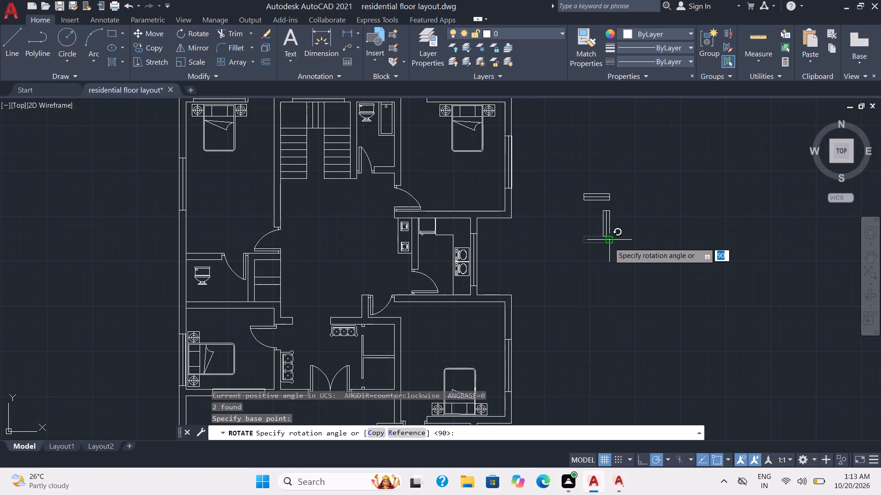
{"action": "left_click", "coordinate": [609, 242]}
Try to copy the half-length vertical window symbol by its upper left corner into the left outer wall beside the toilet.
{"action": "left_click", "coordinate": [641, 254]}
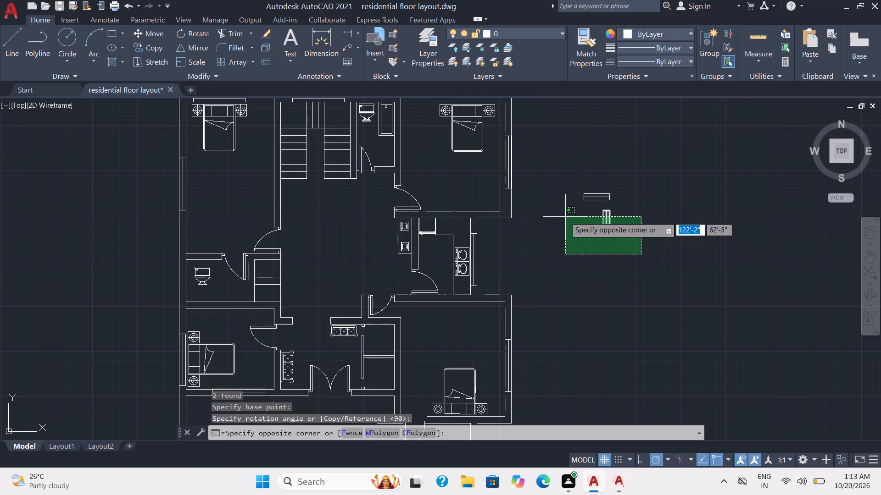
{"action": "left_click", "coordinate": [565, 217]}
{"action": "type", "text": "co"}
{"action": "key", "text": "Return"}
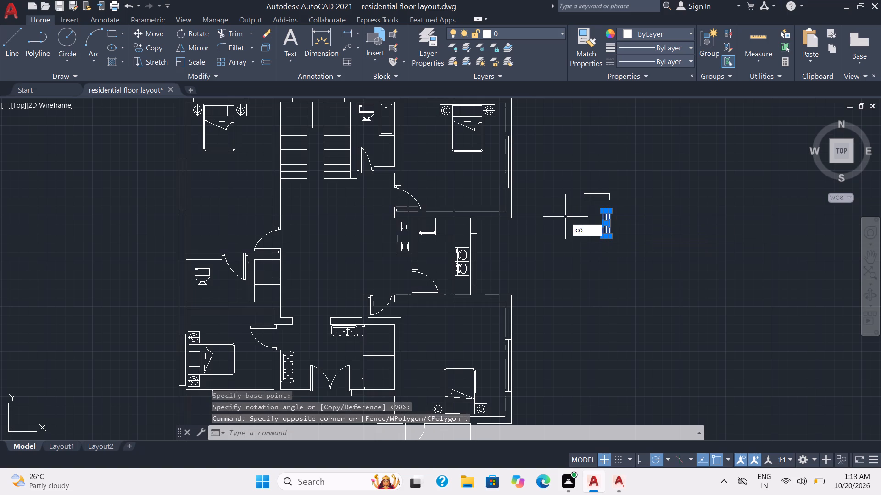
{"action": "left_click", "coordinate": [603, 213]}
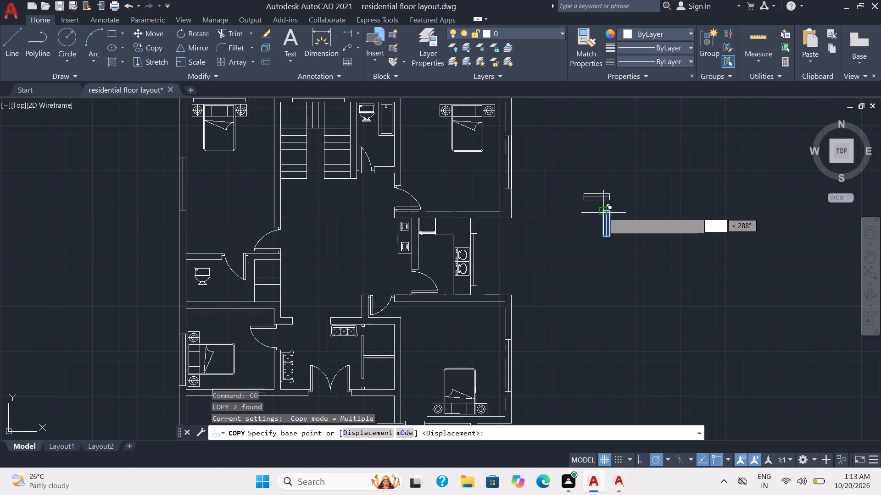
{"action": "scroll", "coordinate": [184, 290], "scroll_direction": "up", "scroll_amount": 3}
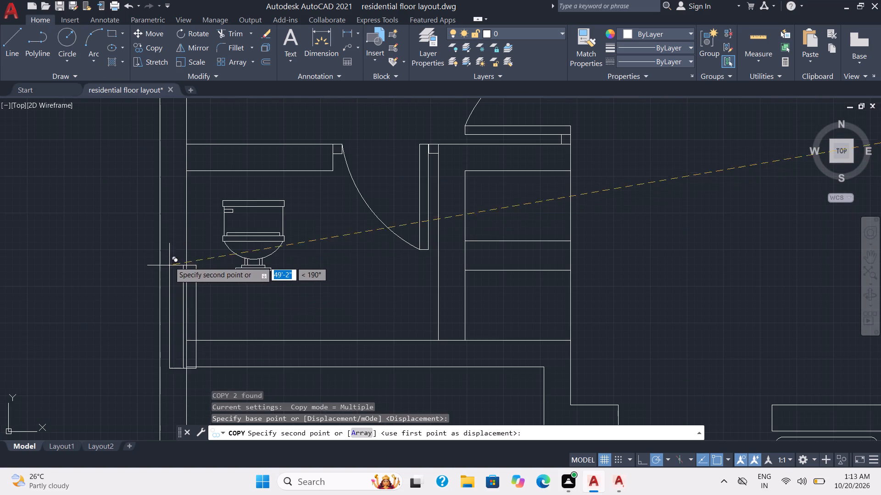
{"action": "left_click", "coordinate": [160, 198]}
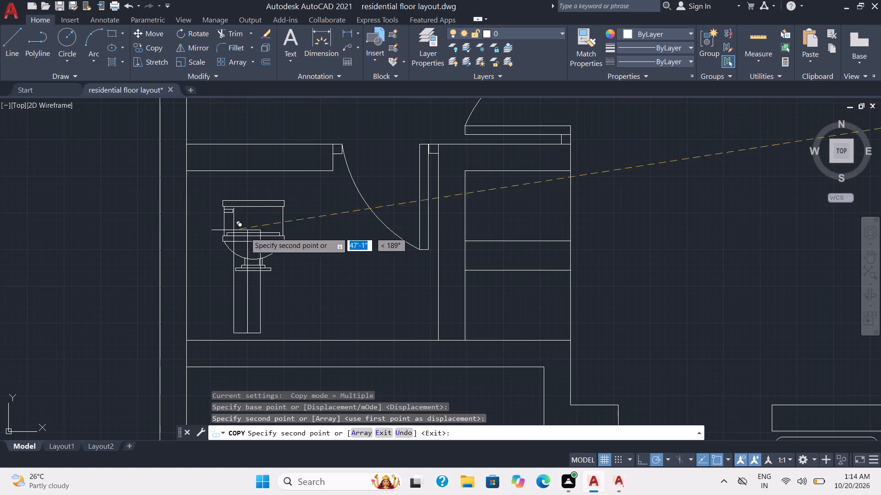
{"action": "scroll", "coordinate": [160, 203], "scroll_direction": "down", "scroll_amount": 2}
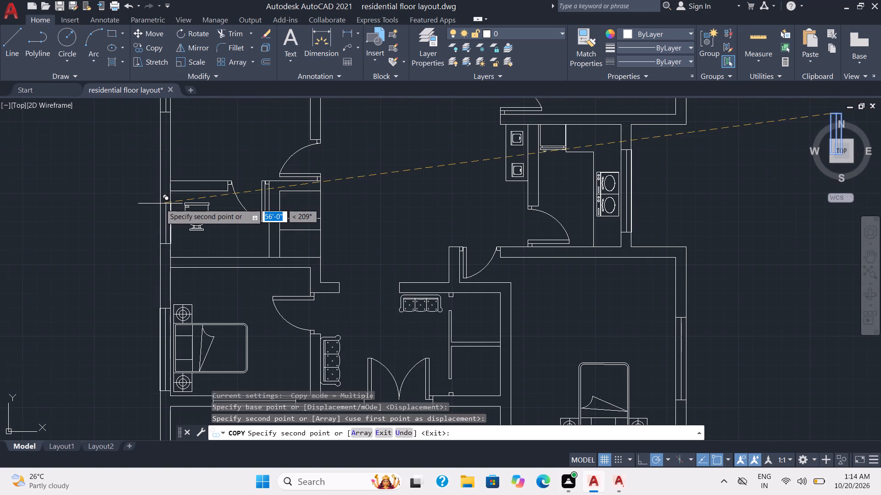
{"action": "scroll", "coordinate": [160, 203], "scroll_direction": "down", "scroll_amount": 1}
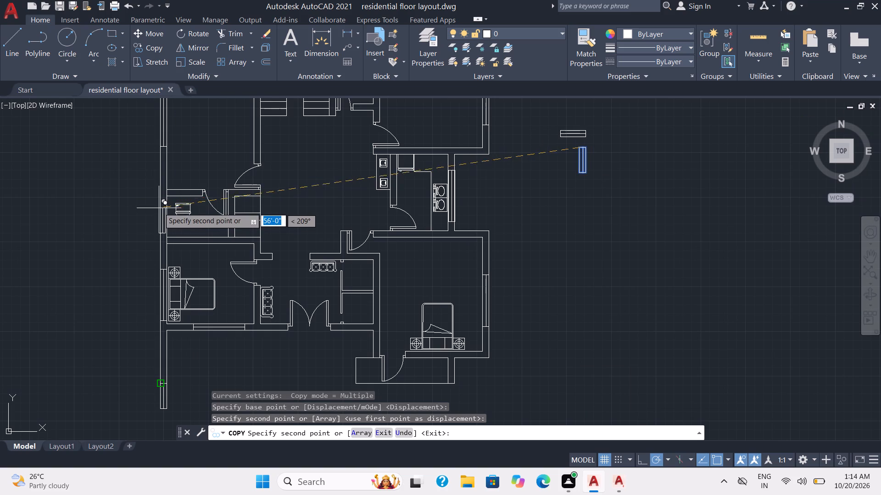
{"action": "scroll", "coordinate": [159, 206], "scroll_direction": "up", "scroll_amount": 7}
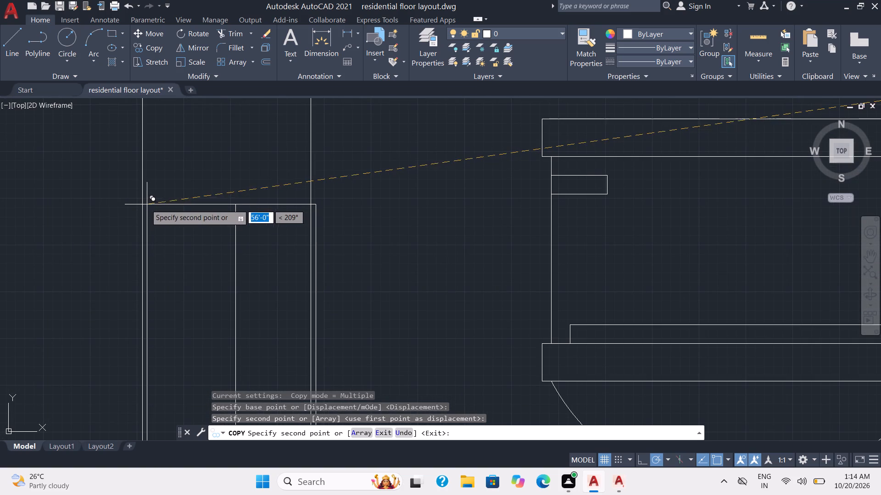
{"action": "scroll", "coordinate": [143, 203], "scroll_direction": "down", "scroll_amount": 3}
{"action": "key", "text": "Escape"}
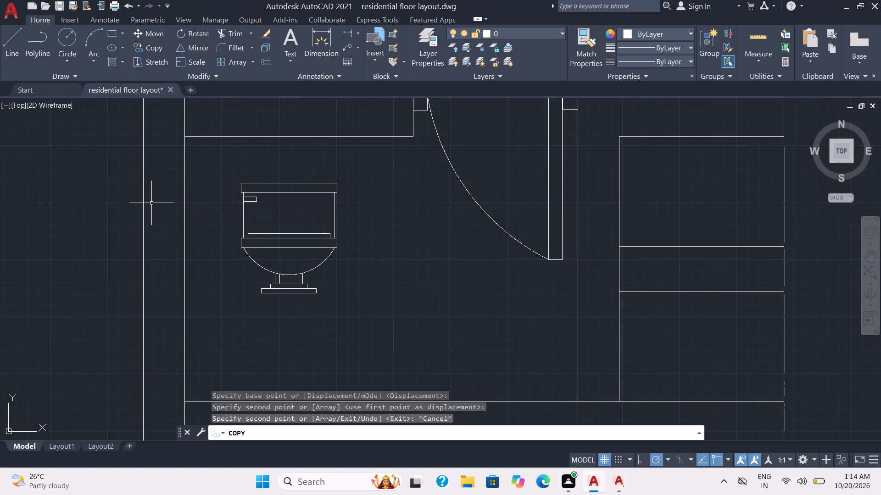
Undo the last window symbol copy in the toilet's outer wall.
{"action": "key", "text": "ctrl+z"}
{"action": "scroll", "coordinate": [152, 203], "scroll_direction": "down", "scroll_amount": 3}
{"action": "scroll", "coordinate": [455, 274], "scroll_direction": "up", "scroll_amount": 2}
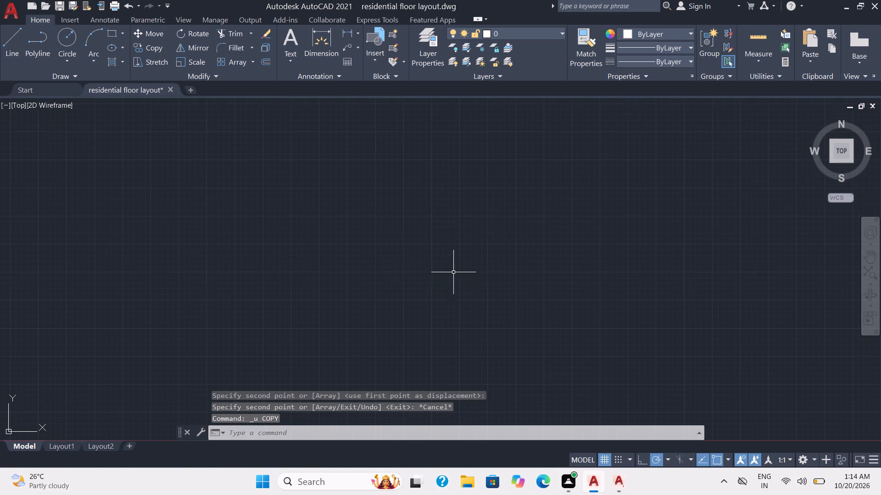
Copy the half-length vertical window symbol by its top midpoint into the left outer wall beside the toilet.
{"action": "middle_click_drag", "start_coordinate": [130, 256], "coordinate": [561, 318]}
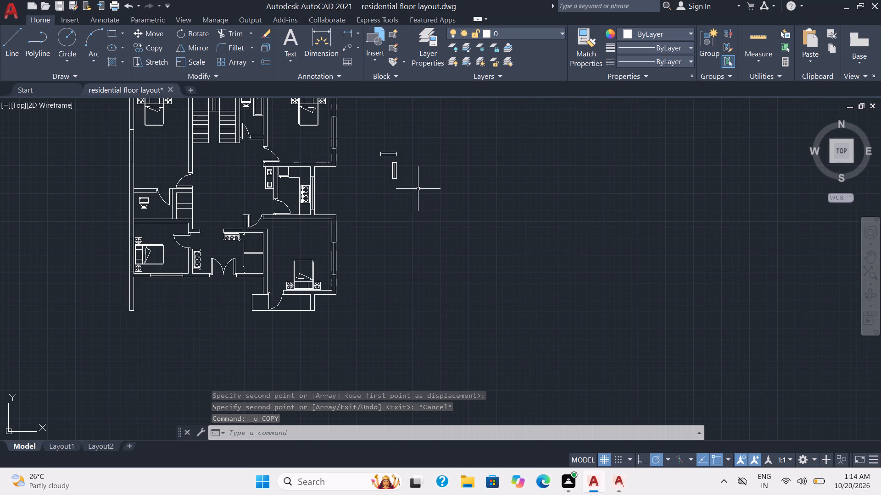
{"action": "left_click", "coordinate": [417, 188]}
{"action": "left_click", "coordinate": [375, 173]}
{"action": "key", "text": "c"}
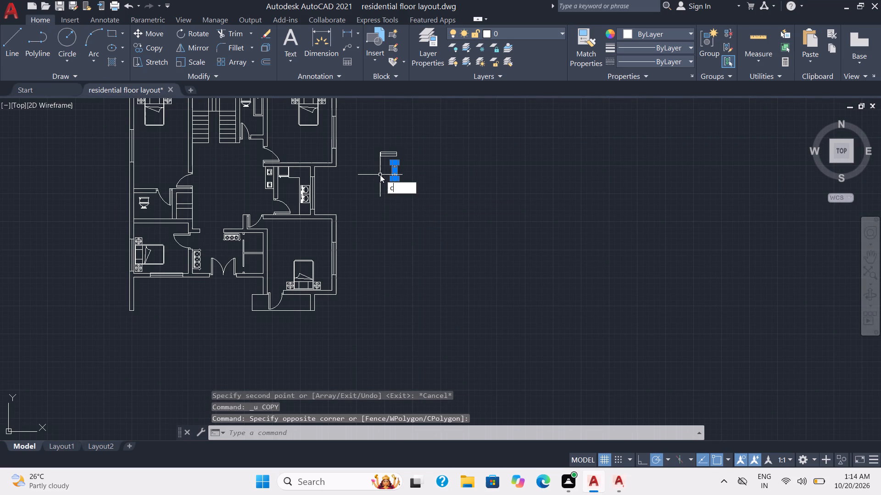
{"action": "key", "text": "o"}
{"action": "key", "text": "Return"}
{"action": "scroll", "coordinate": [380, 174], "scroll_direction": "up", "scroll_amount": 4}
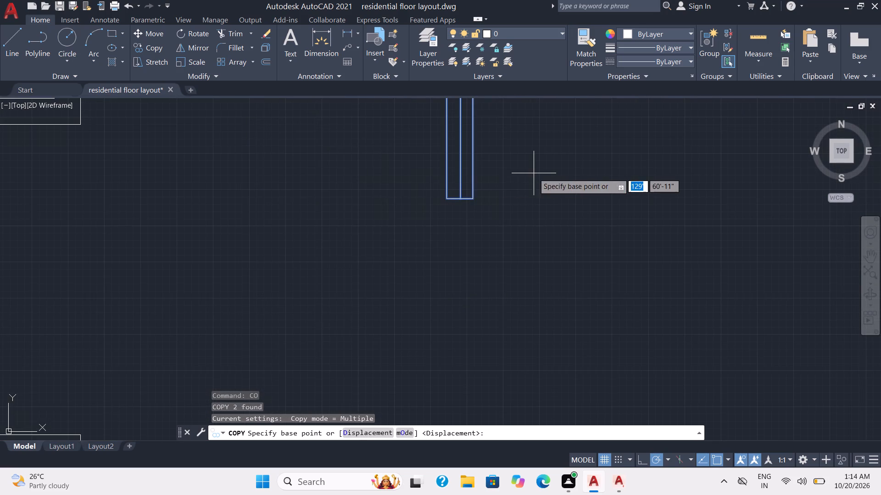
{"action": "middle_click_drag", "start_coordinate": [534, 173], "coordinate": [518, 328]}
{"action": "left_click", "coordinate": [445, 253]}
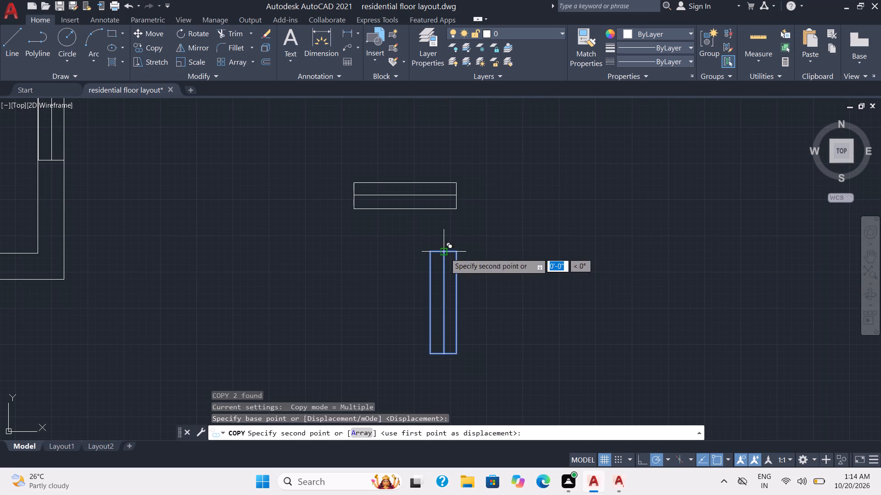
{"action": "scroll", "coordinate": [254, 259], "scroll_direction": "down", "scroll_amount": 5}
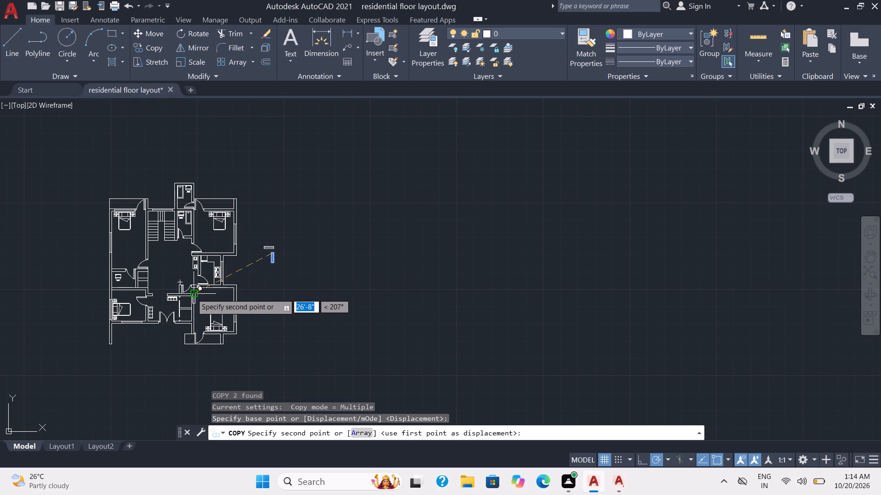
{"action": "middle_click_drag", "start_coordinate": [191, 294], "coordinate": [333, 296]}
{"action": "scroll", "coordinate": [259, 293], "scroll_direction": "up", "scroll_amount": 5}
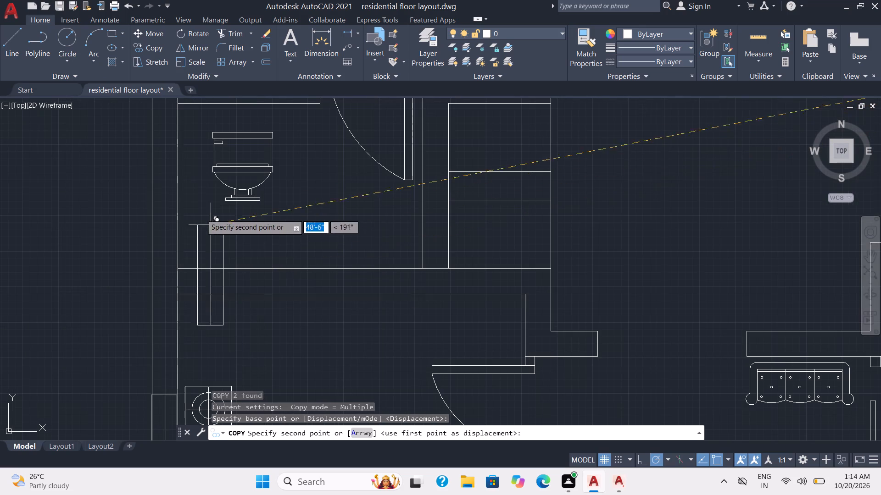
{"action": "left_click", "coordinate": [165, 138]}
Place another copy of the half-length vertical window in the wall between the staircase and the adjoining bathroom, beside the toilet.
{"action": "scroll", "coordinate": [375, 232], "scroll_direction": "down", "scroll_amount": 1}
{"action": "scroll", "coordinate": [585, 203], "scroll_direction": "down", "scroll_amount": 2}
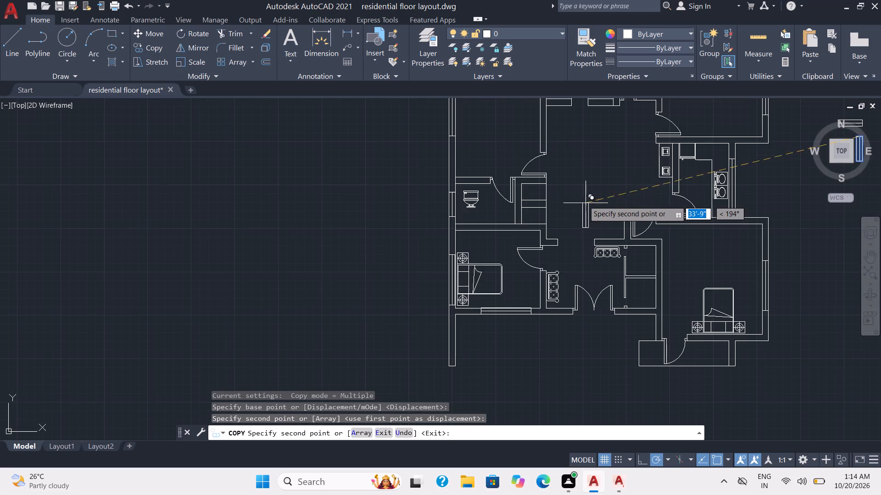
{"action": "middle_click_drag", "start_coordinate": [575, 192], "coordinate": [584, 405]}
{"action": "scroll", "coordinate": [606, 268], "scroll_direction": "up", "scroll_amount": 2}
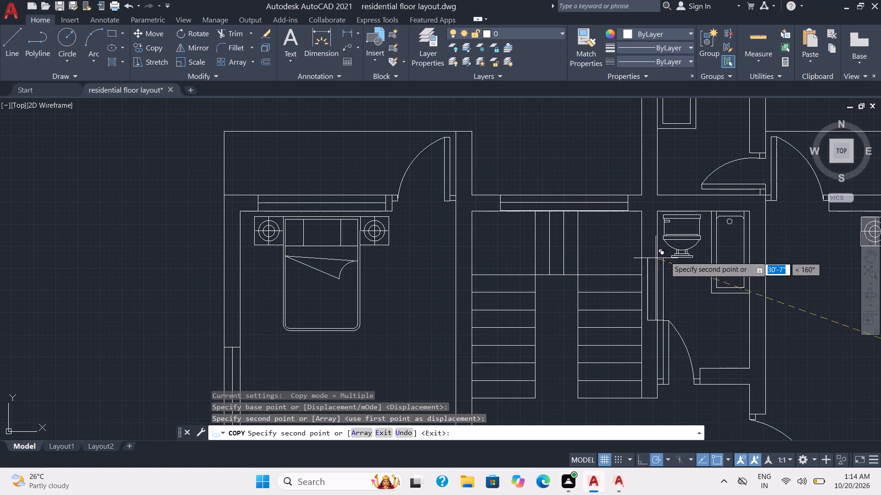
{"action": "scroll", "coordinate": [645, 173], "scroll_direction": "down", "scroll_amount": 1}
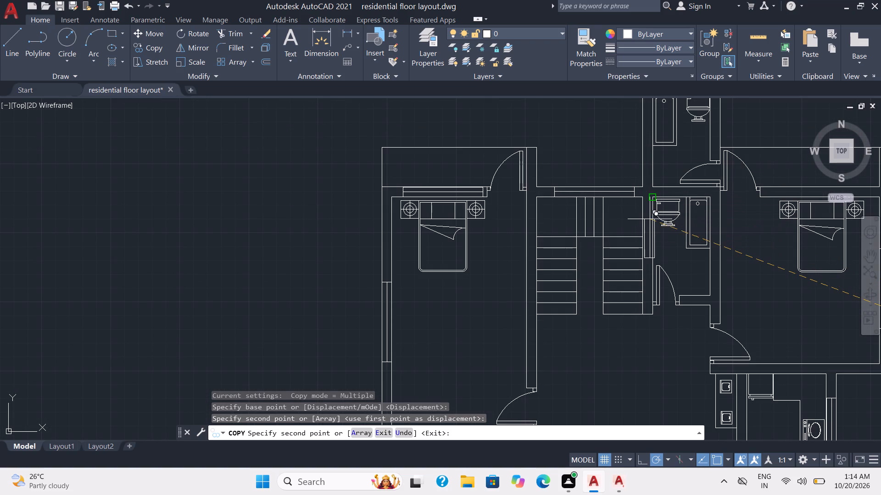
{"action": "scroll", "coordinate": [650, 219], "scroll_direction": "down", "scroll_amount": 1}
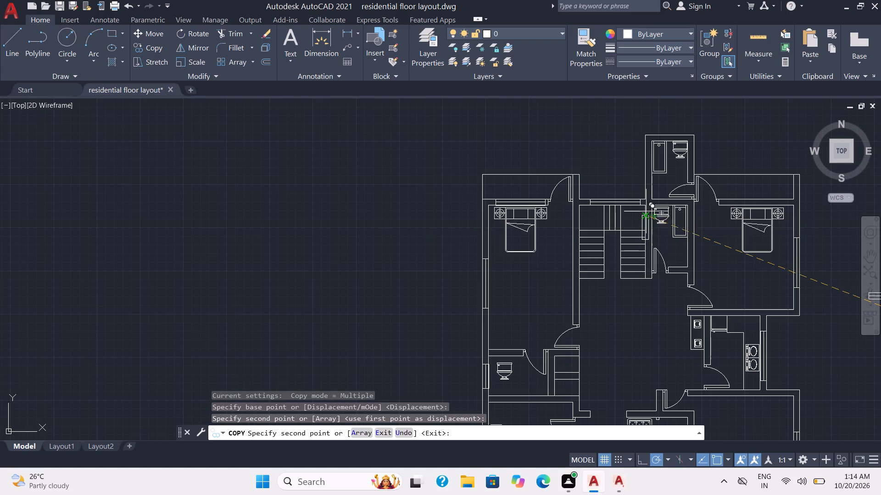
{"action": "scroll", "coordinate": [651, 211], "scroll_direction": "up", "scroll_amount": 1}
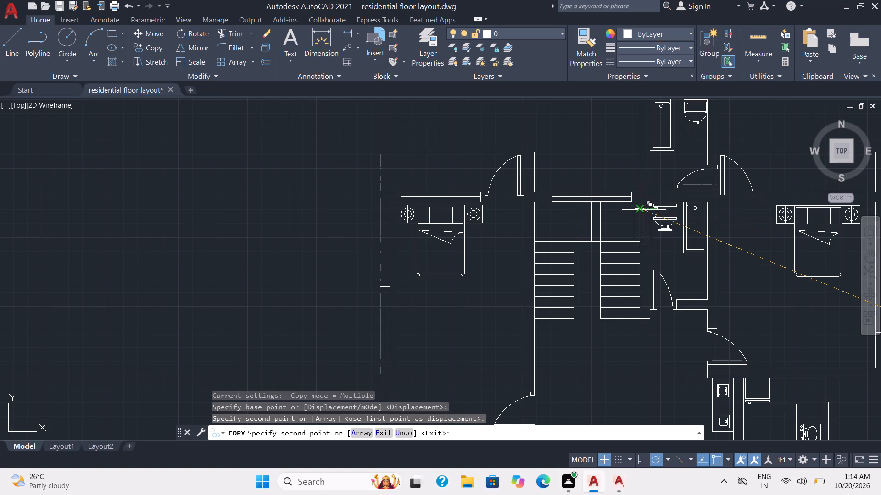
{"action": "scroll", "coordinate": [644, 213], "scroll_direction": "up", "scroll_amount": 2}
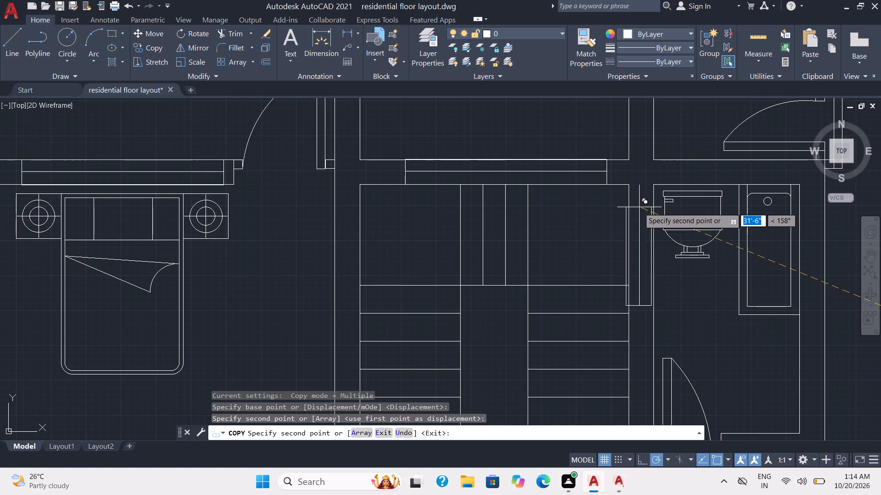
{"action": "left_click", "coordinate": [642, 212]}
Place a further copy of the half-length vertical window in the left wall of the topmost bathroom, beside the bathtub.
{"action": "scroll", "coordinate": [641, 202], "scroll_direction": "down", "scroll_amount": 3}
{"action": "middle_click_drag", "start_coordinate": [648, 166], "coordinate": [658, 262]}
{"action": "scroll", "coordinate": [652, 237], "scroll_direction": "up", "scroll_amount": 2}
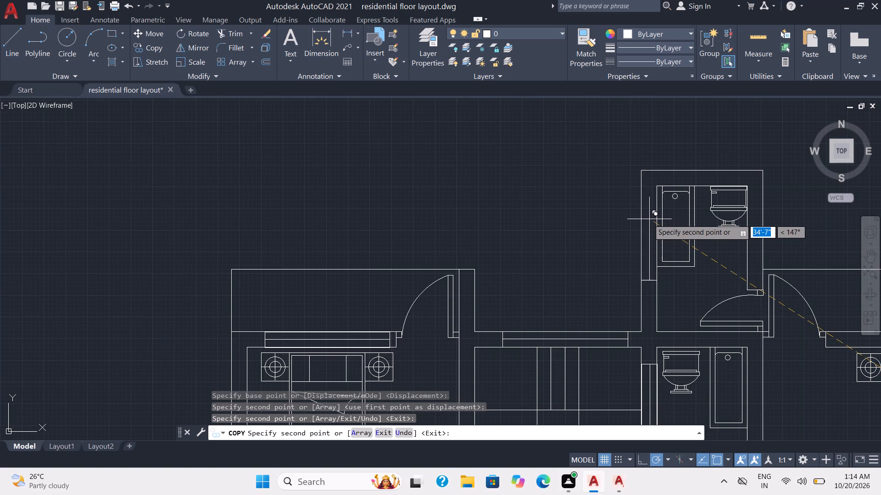
{"action": "left_click", "coordinate": [650, 220]}
{"action": "key", "text": "Escape"}
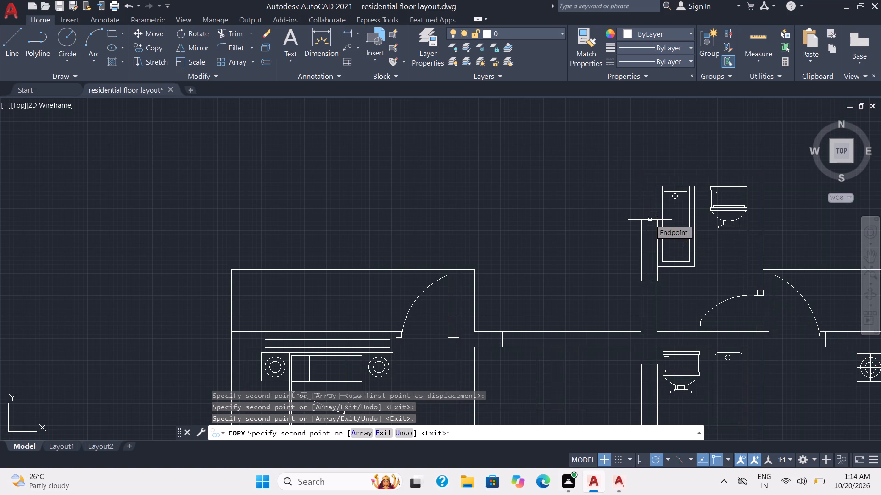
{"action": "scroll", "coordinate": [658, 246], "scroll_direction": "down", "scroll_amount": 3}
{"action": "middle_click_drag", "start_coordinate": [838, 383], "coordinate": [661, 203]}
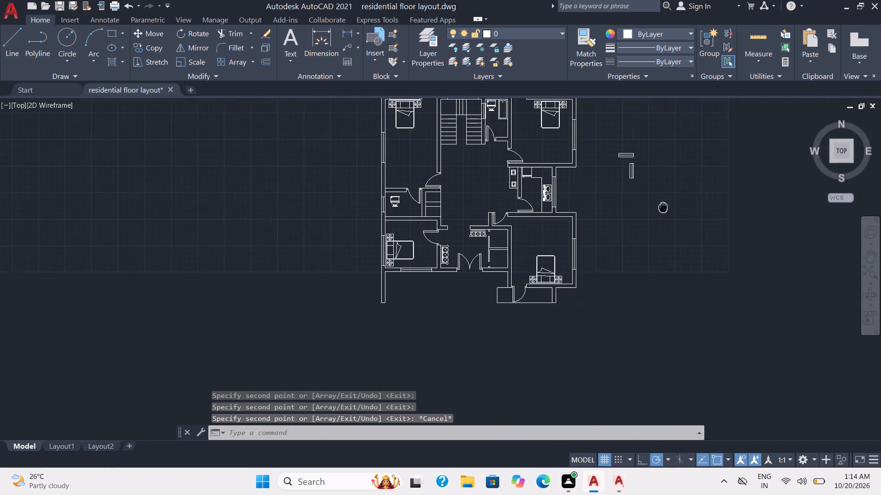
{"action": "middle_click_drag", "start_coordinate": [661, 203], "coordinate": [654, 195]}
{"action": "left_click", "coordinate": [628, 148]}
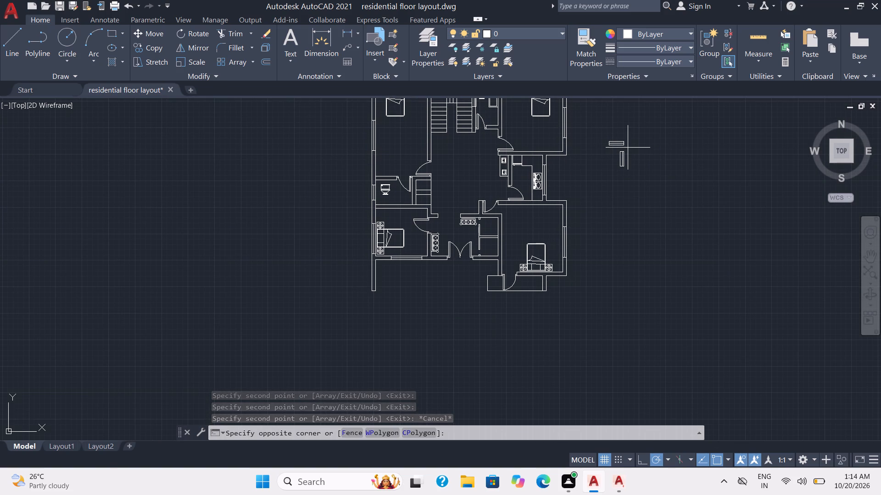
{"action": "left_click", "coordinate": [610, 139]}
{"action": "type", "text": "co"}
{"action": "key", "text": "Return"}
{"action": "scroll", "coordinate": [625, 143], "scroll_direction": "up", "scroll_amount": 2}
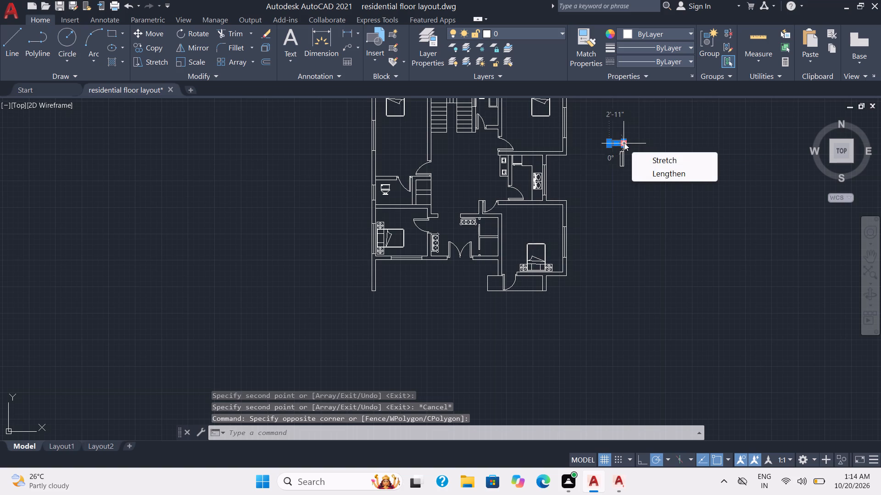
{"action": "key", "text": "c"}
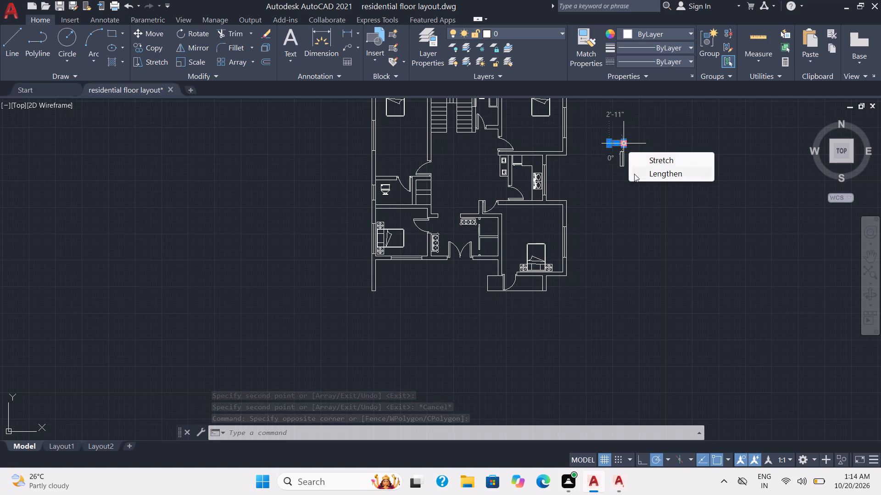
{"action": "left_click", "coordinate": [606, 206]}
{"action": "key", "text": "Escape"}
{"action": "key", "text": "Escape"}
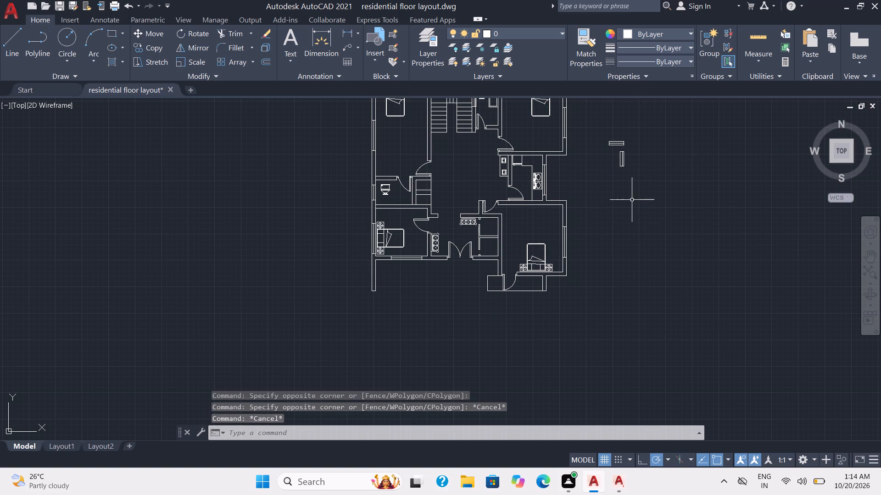
Copy the half-length horizontal window symbol by its right midpoint into the lower-right bedroom's bottom wall, near the outer corner.
{"action": "left_click", "coordinate": [631, 147]}
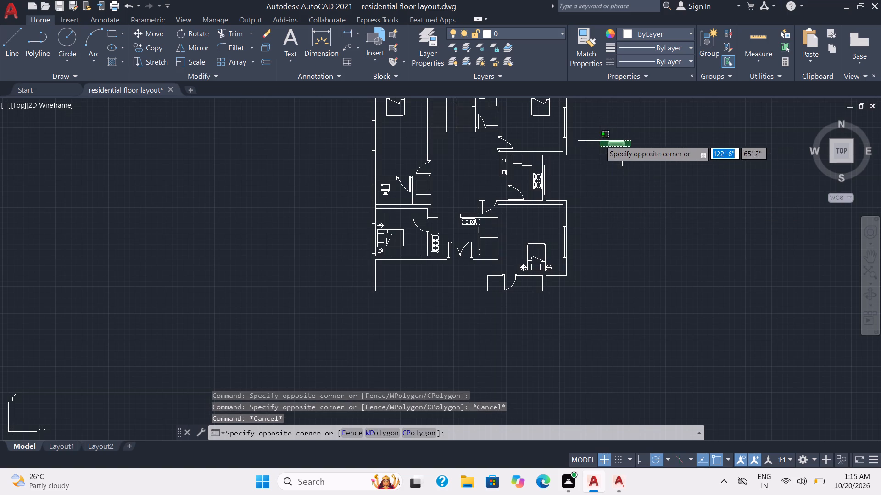
{"action": "left_click", "coordinate": [599, 141]}
{"action": "type", "text": "co"}
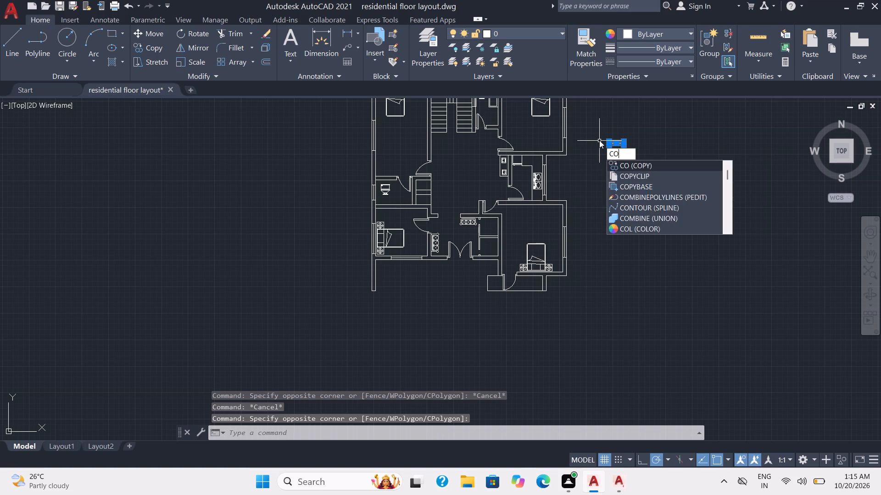
{"action": "key", "text": "Return"}
{"action": "scroll", "coordinate": [618, 142], "scroll_direction": "up", "scroll_amount": 4}
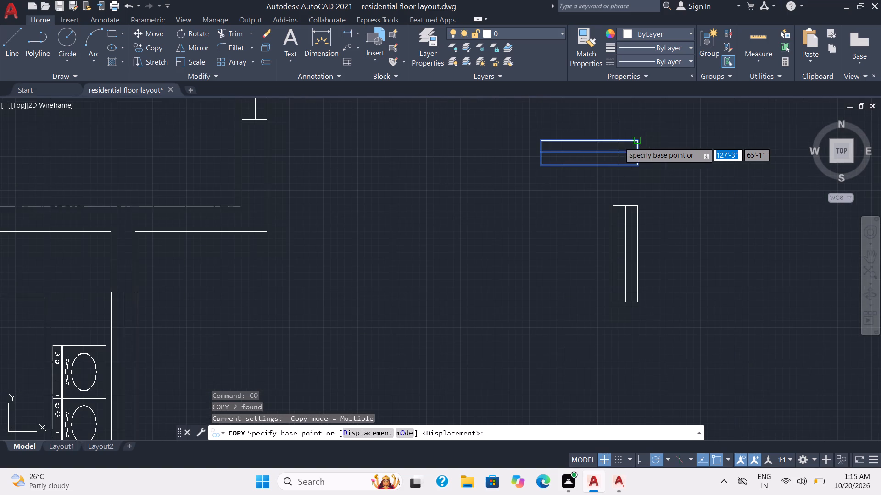
{"action": "left_click", "coordinate": [636, 152]}
{"action": "scroll", "coordinate": [551, 191], "scroll_direction": "down", "scroll_amount": 2}
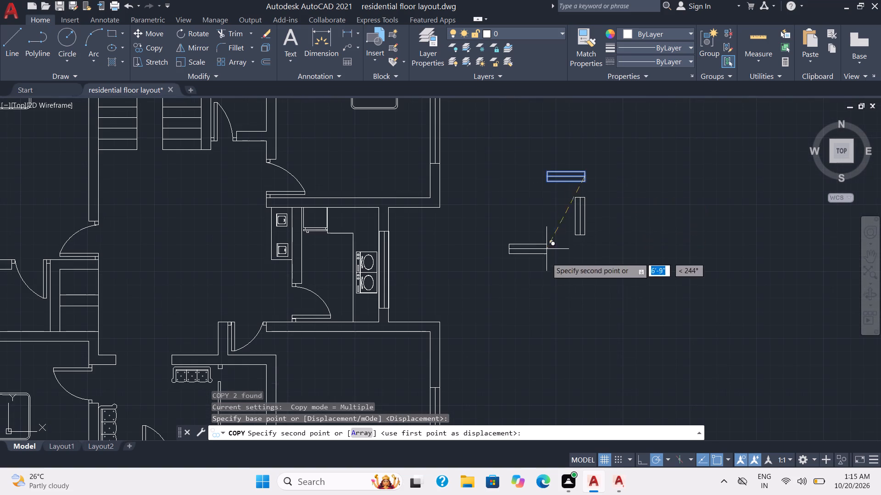
{"action": "middle_click_drag", "start_coordinate": [544, 316], "coordinate": [534, 146]}
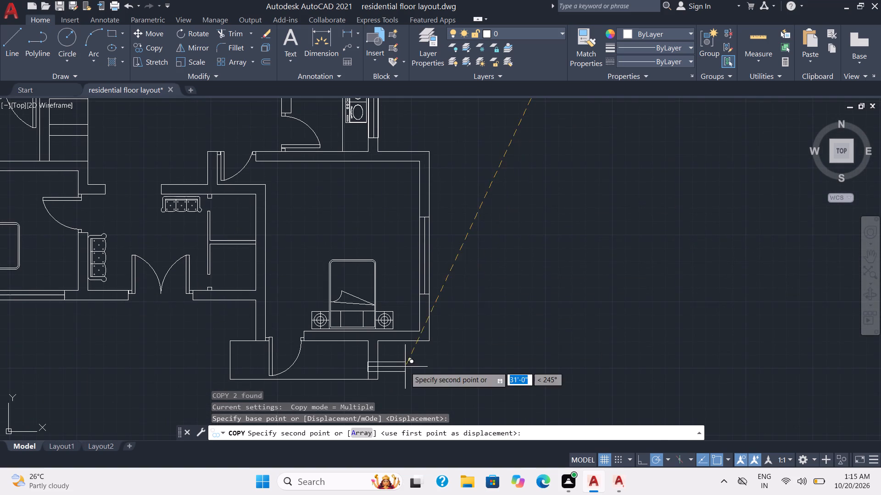
{"action": "scroll", "coordinate": [404, 357], "scroll_direction": "up", "scroll_amount": 2}
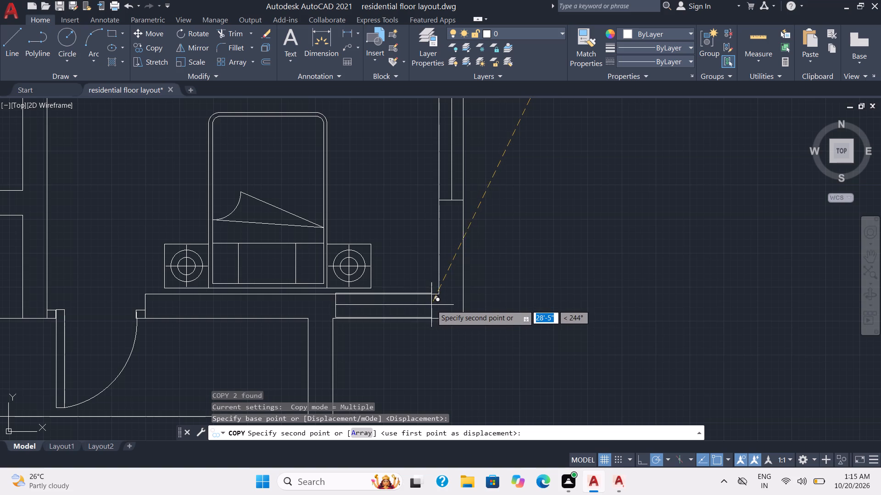
{"action": "scroll", "coordinate": [431, 305], "scroll_direction": "up", "scroll_amount": 2}
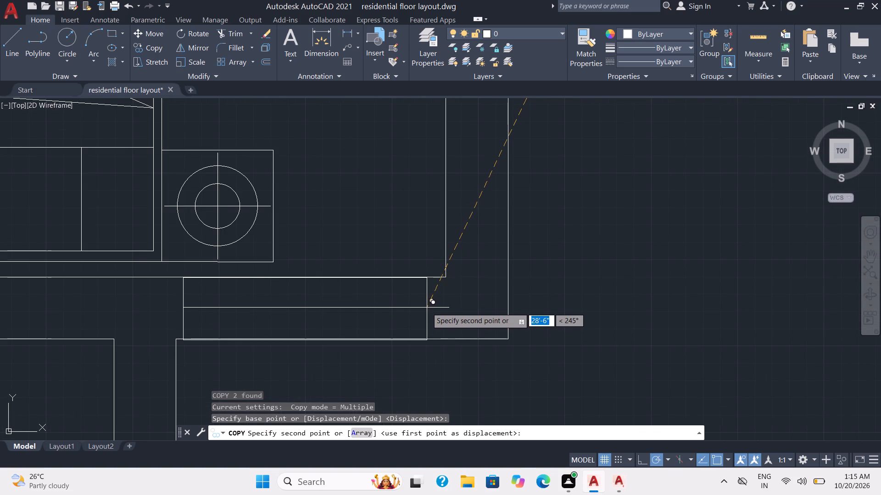
{"action": "left_click", "coordinate": [427, 308]}
{"action": "scroll", "coordinate": [512, 330], "scroll_direction": "down", "scroll_amount": 3}
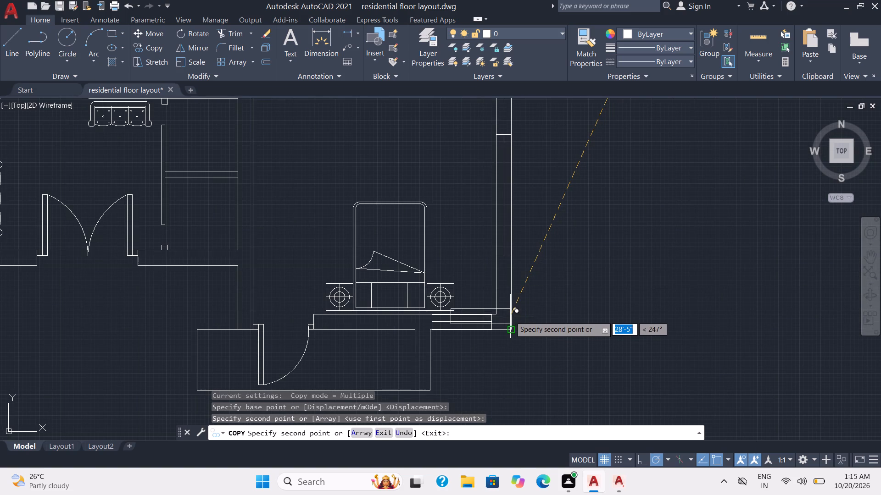
{"action": "scroll", "coordinate": [510, 313], "scroll_direction": "down", "scroll_amount": 2}
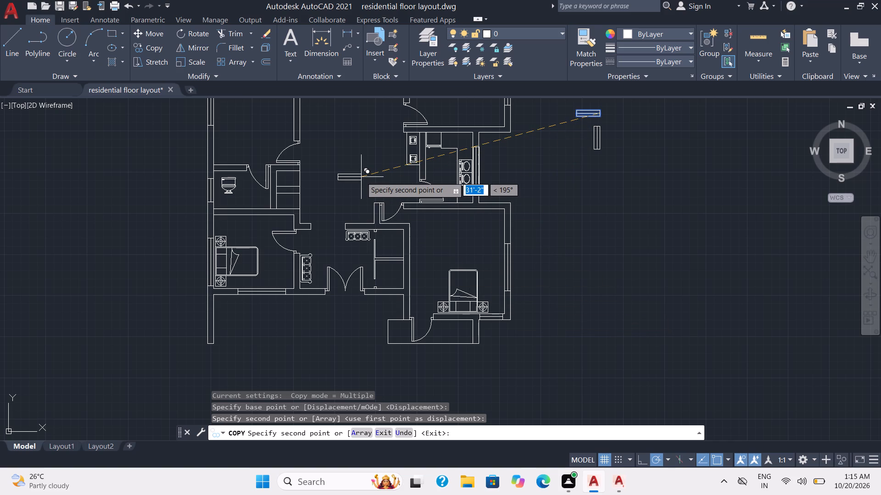
{"action": "scroll", "coordinate": [361, 177], "scroll_direction": "down", "scroll_amount": 1}
{"action": "middle_click_drag", "start_coordinate": [367, 177], "coordinate": [385, 243]}
{"action": "key", "text": "Escape"}
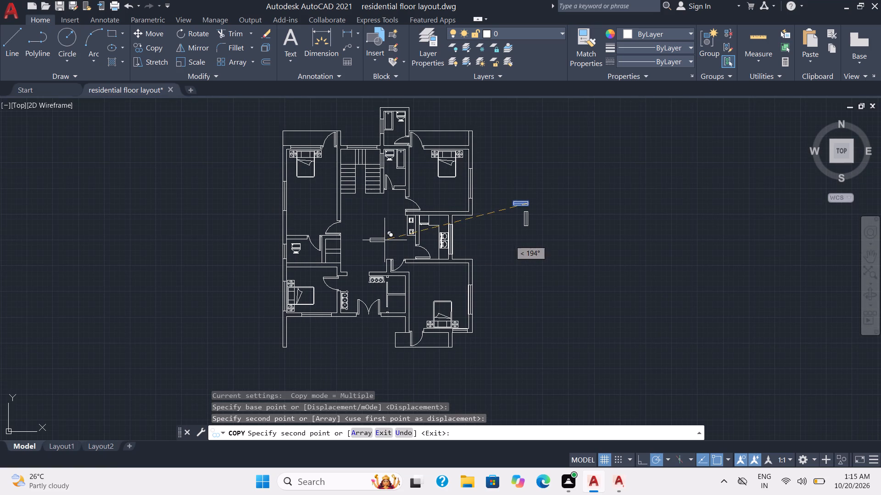
Delete the two spare half-length window symbols standing outside the floor plan.
{"action": "left_click", "coordinate": [539, 269]}
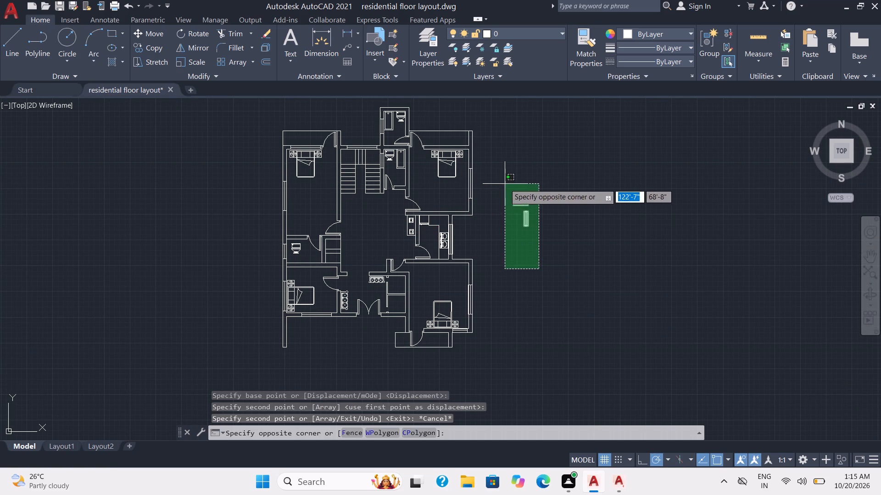
{"action": "left_click", "coordinate": [505, 184]}
{"action": "key", "text": "Delete"}
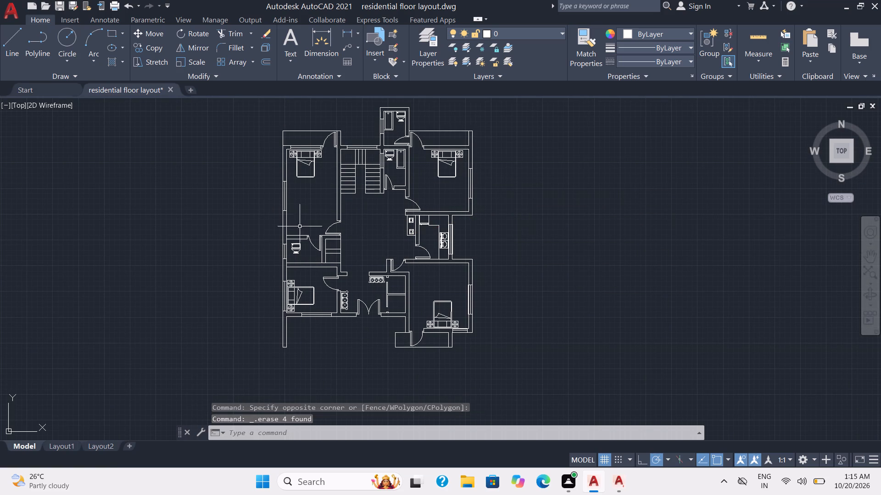
Rotate the toilet in the left bathroom 90 degrees counterclockwise so its tank faces the exterior wall.
{"action": "left_click", "coordinate": [307, 258]}
{"action": "left_click", "coordinate": [295, 247]}
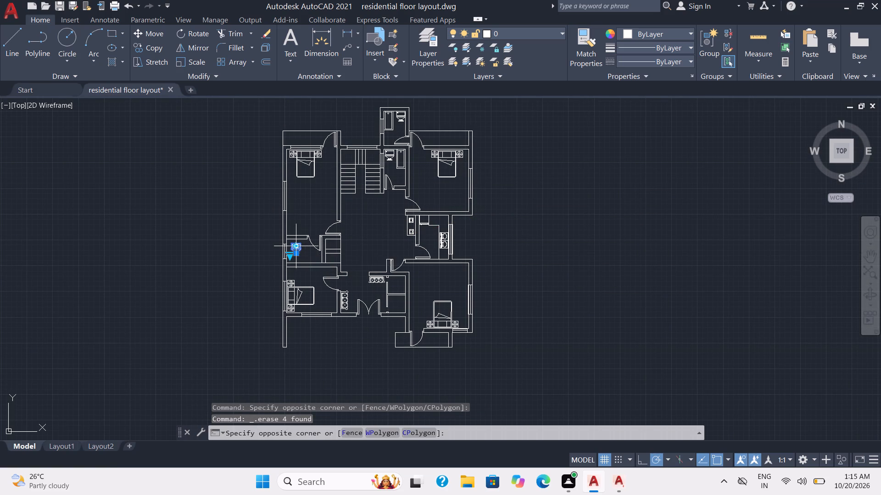
{"action": "key", "text": "r"}
{"action": "key", "text": "o"}
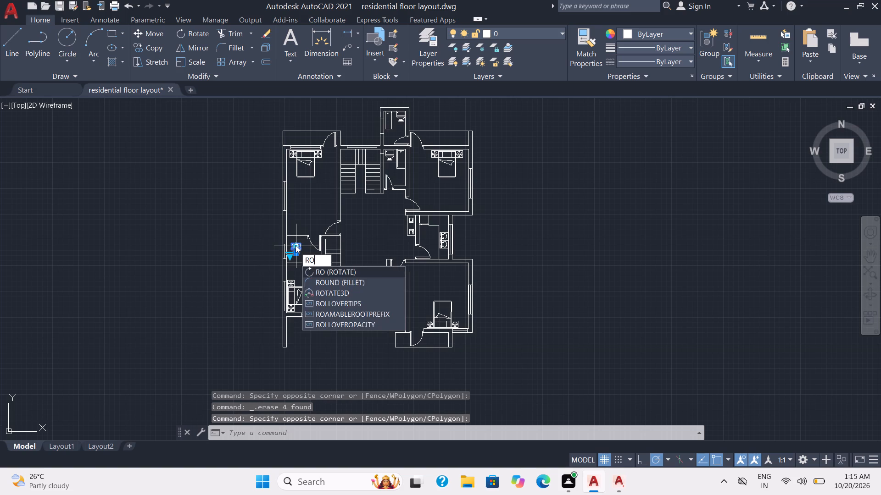
{"action": "key", "text": "Return"}
{"action": "scroll", "coordinate": [305, 247], "scroll_direction": "up", "scroll_amount": 2}
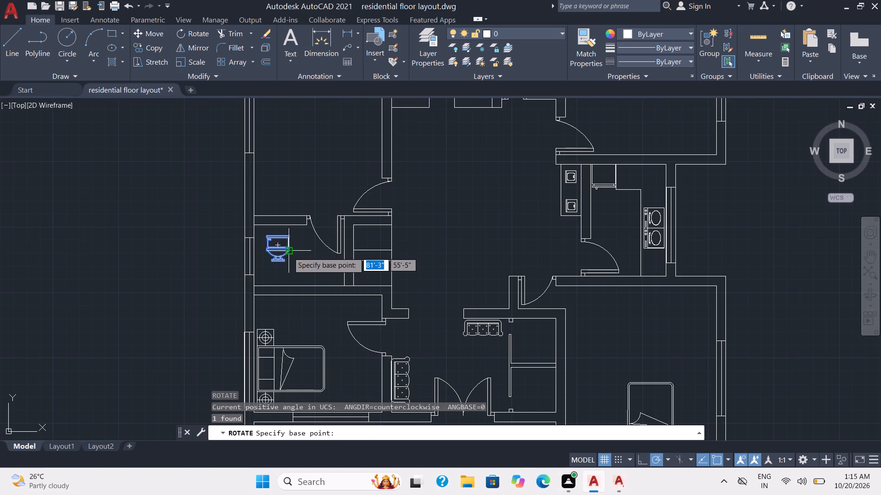
{"action": "left_click", "coordinate": [288, 252]}
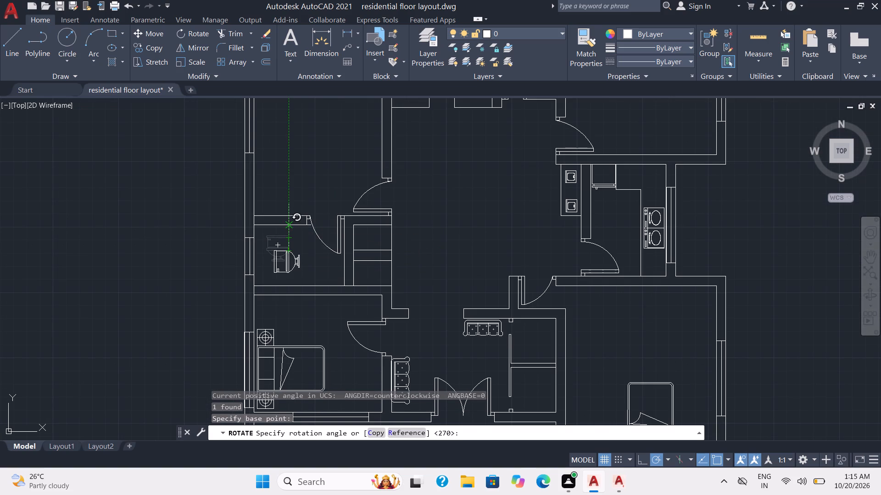
{"action": "left_click", "coordinate": [289, 227]}
Move the rotated toilet against the left bathroom's exterior wall, centred beside the window.
{"action": "left_click", "coordinate": [305, 278]}
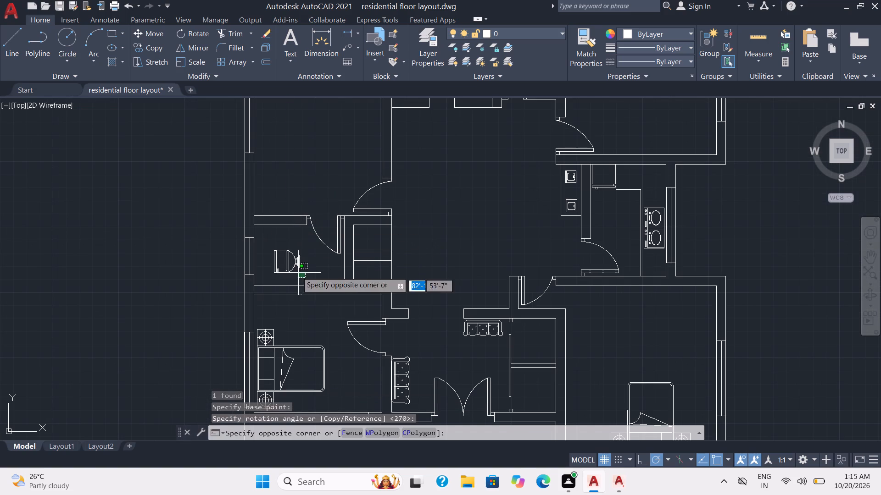
{"action": "left_click", "coordinate": [286, 257]}
{"action": "key", "text": "m"}
{"action": "key", "text": "Return"}
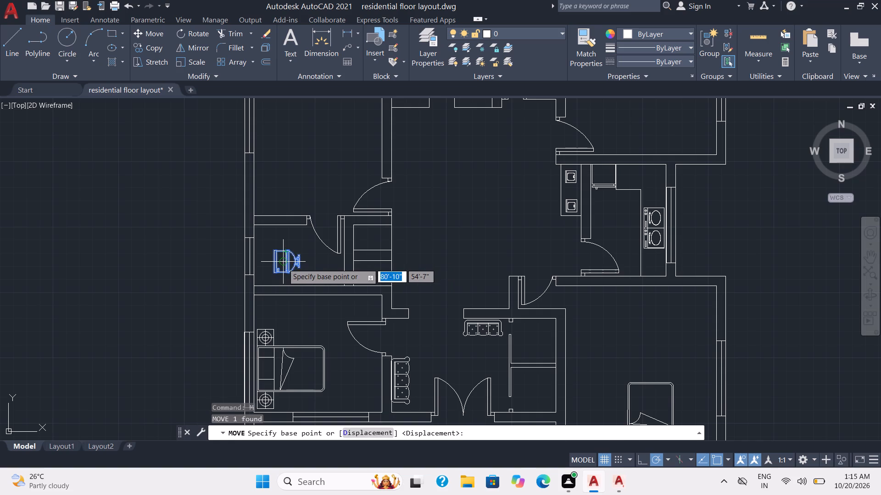
{"action": "left_click", "coordinate": [283, 264]}
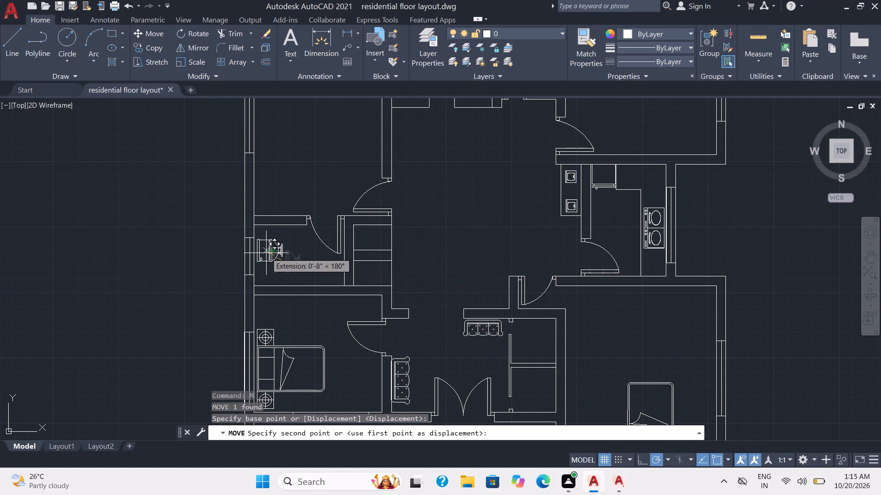
{"action": "left_click", "coordinate": [265, 255]}
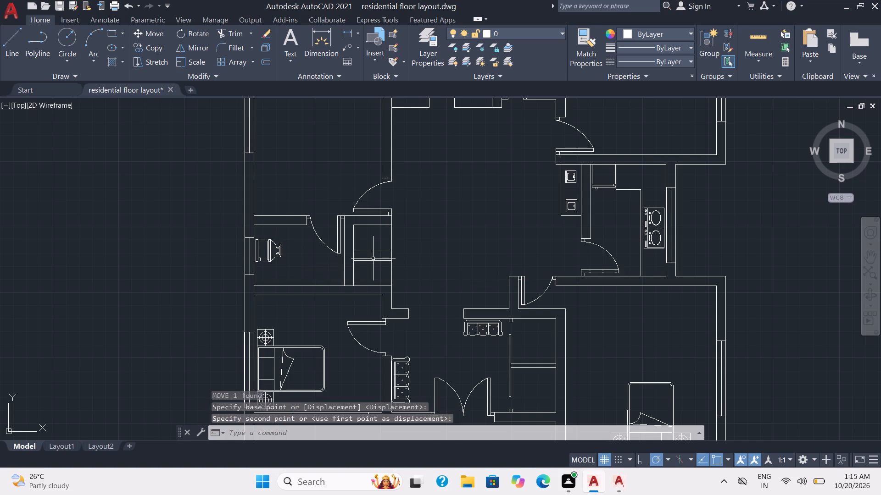
Draw a bathtub rectangle about 3'-10" by 2'-1" in the left bathroom's lower-right corner, below the door.
{"action": "scroll", "coordinate": [375, 255], "scroll_direction": "down", "scroll_amount": 1}
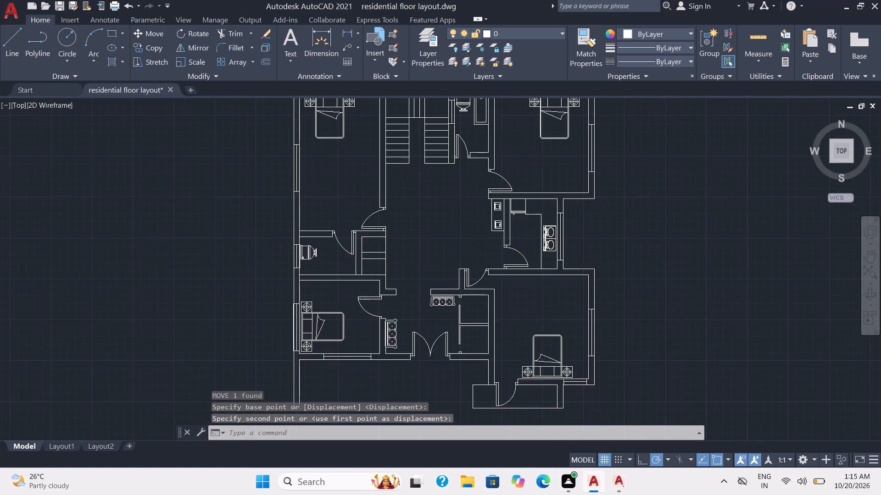
{"action": "scroll", "coordinate": [375, 255], "scroll_direction": "down", "scroll_amount": 1}
{"action": "scroll", "coordinate": [459, 189], "scroll_direction": "up", "scroll_amount": 1}
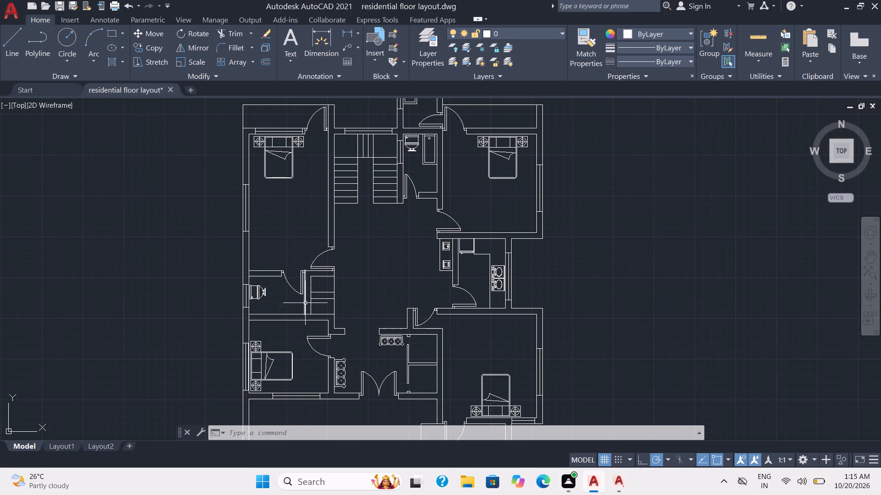
{"action": "scroll", "coordinate": [431, 171], "scroll_direction": "up", "scroll_amount": 2}
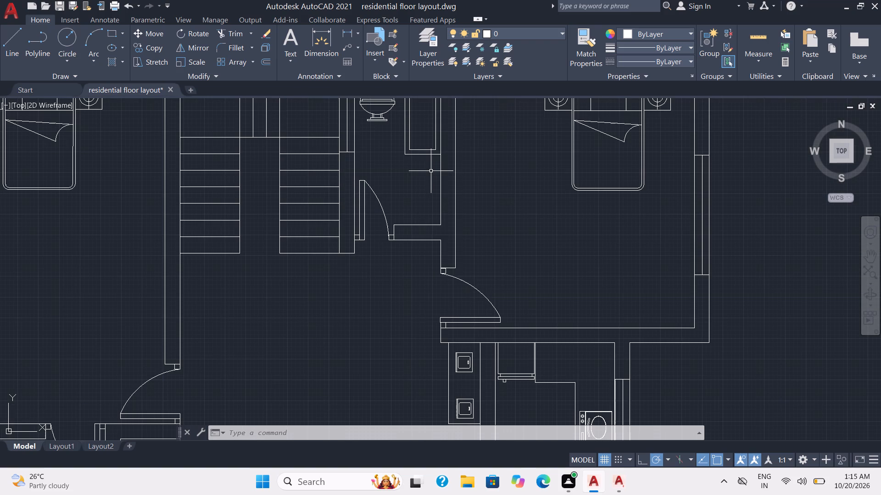
{"action": "scroll", "coordinate": [431, 171], "scroll_direction": "down", "scroll_amount": 1}
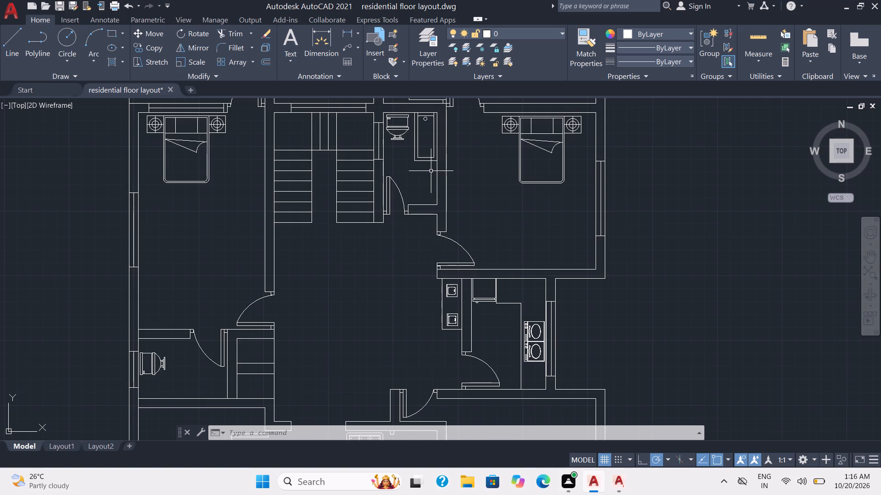
{"action": "scroll", "coordinate": [431, 171], "scroll_direction": "down", "scroll_amount": 1}
{"action": "middle_click_drag", "start_coordinate": [297, 329], "coordinate": [297, 328]}
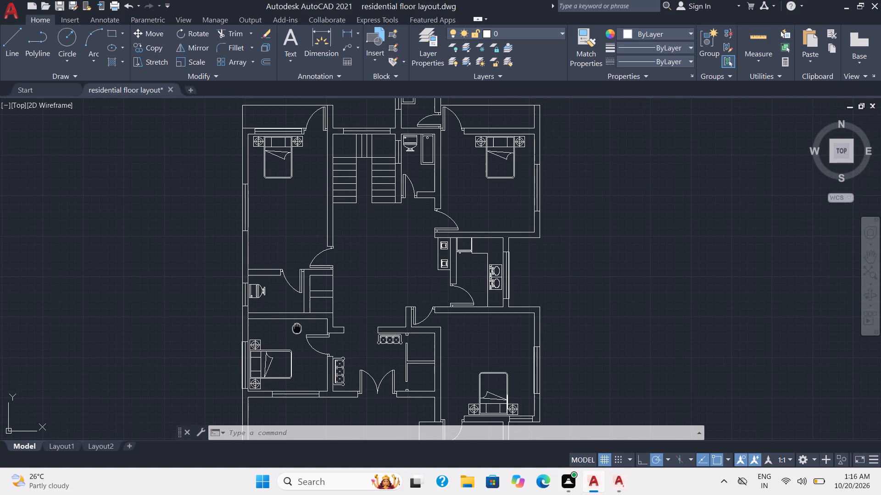
{"action": "middle_click_drag", "start_coordinate": [297, 328], "coordinate": [302, 276]}
{"action": "scroll", "coordinate": [302, 269], "scroll_direction": "up", "scroll_amount": 2}
{"action": "middle_click_drag", "start_coordinate": [302, 268], "coordinate": [327, 280]}
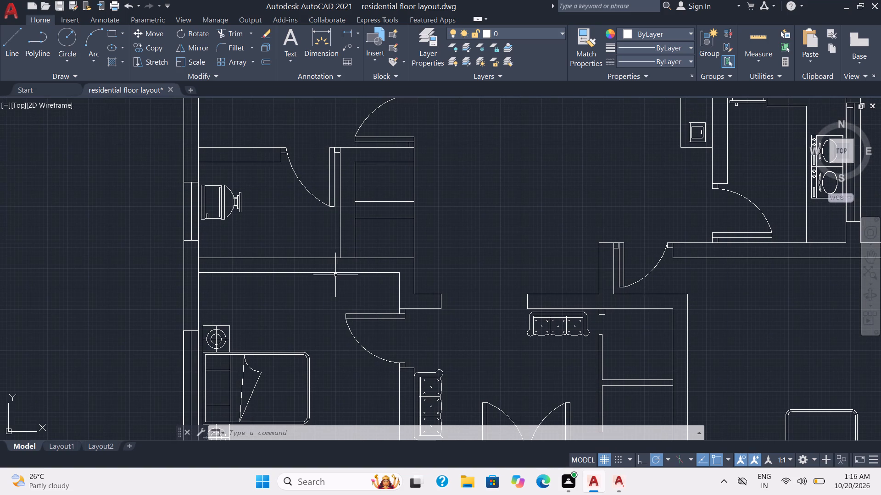
{"action": "left_click", "coordinate": [109, 34]}
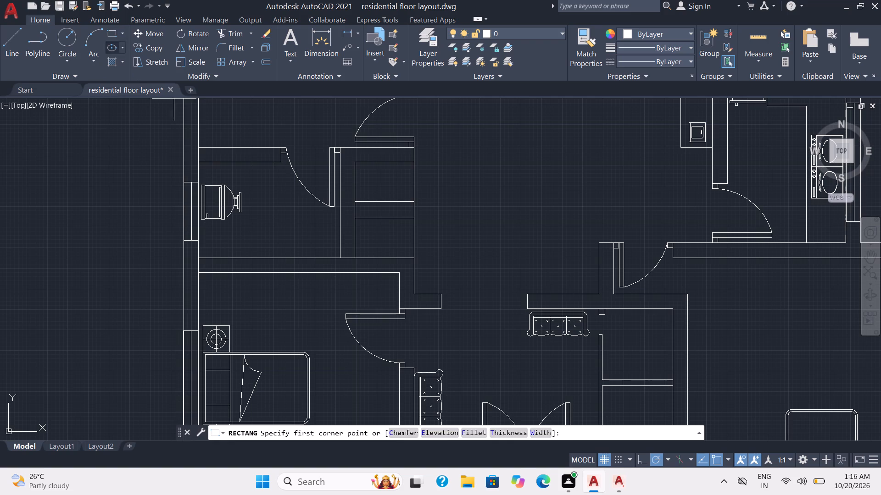
{"action": "left_click", "coordinate": [265, 216]}
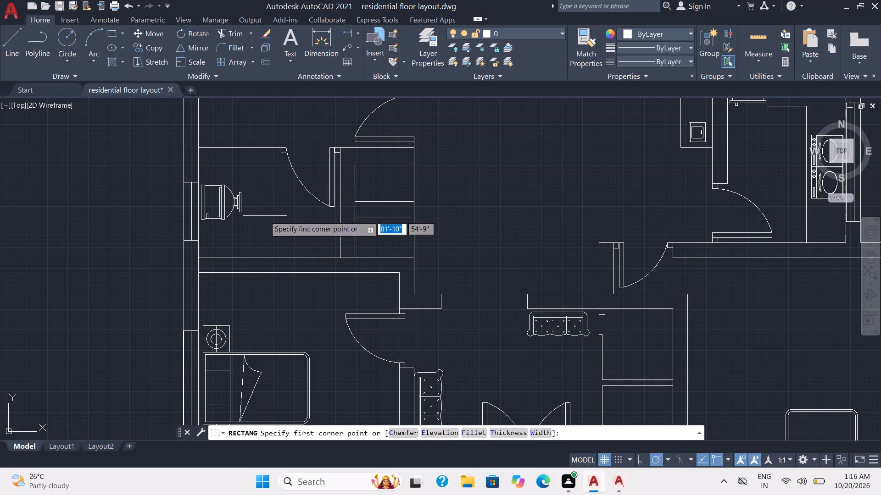
{"action": "left_click", "coordinate": [338, 258]}
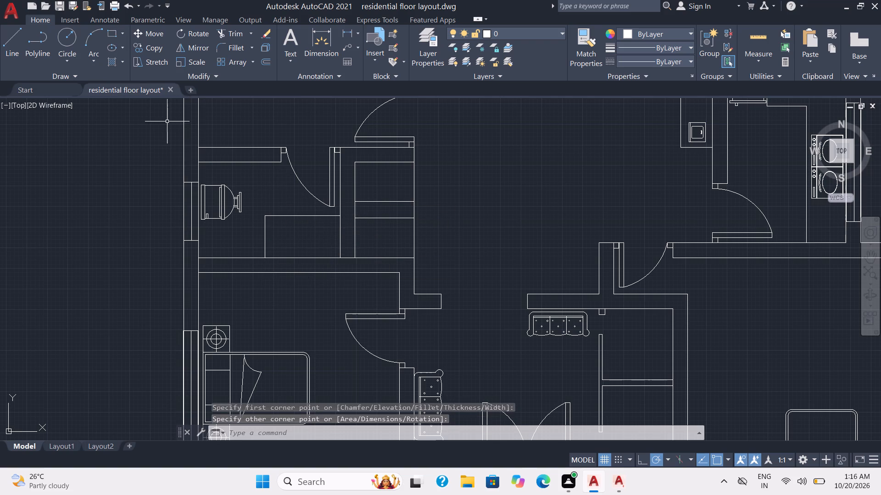
Offset the bathtub rectangle inward by 1.6 inches to form the tub's inner rim.
{"action": "key", "text": "o"}
{"action": "key", "text": "Return"}
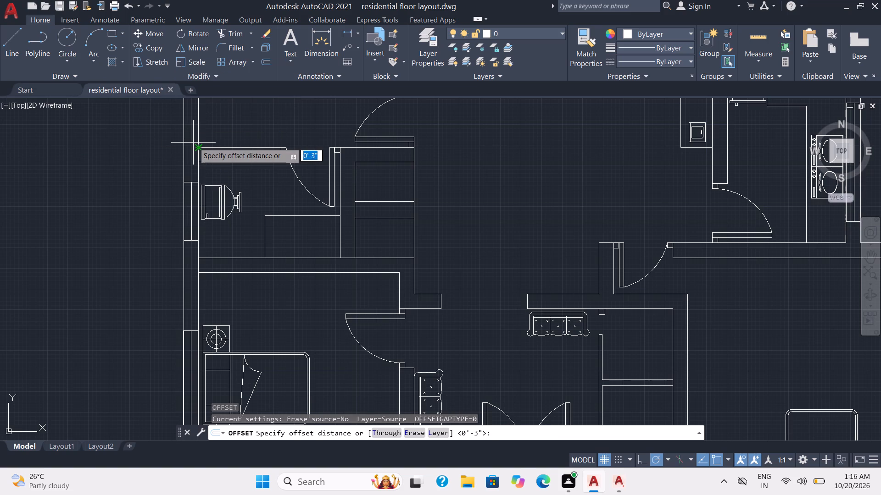
{"action": "key", "text": "1"}
{"action": "type", "text": ".6"}
{"action": "key", "text": "Return"}
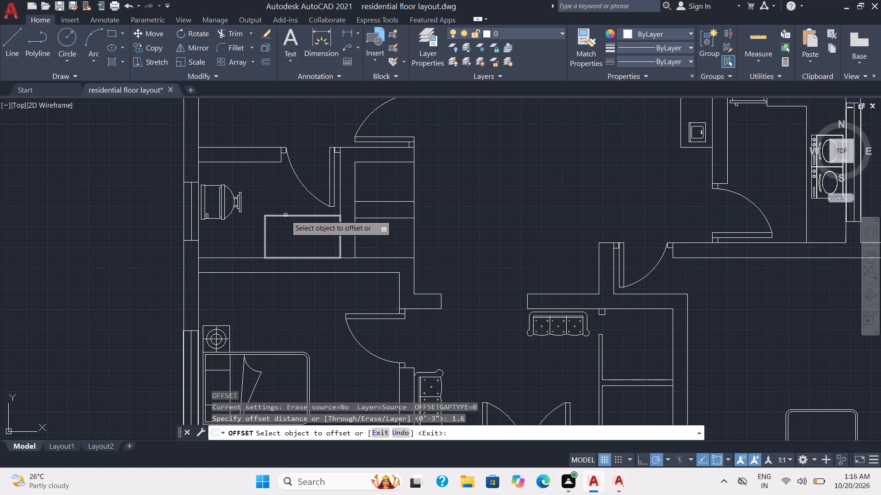
{"action": "left_click", "coordinate": [285, 215]}
{"action": "left_click", "coordinate": [289, 225]}
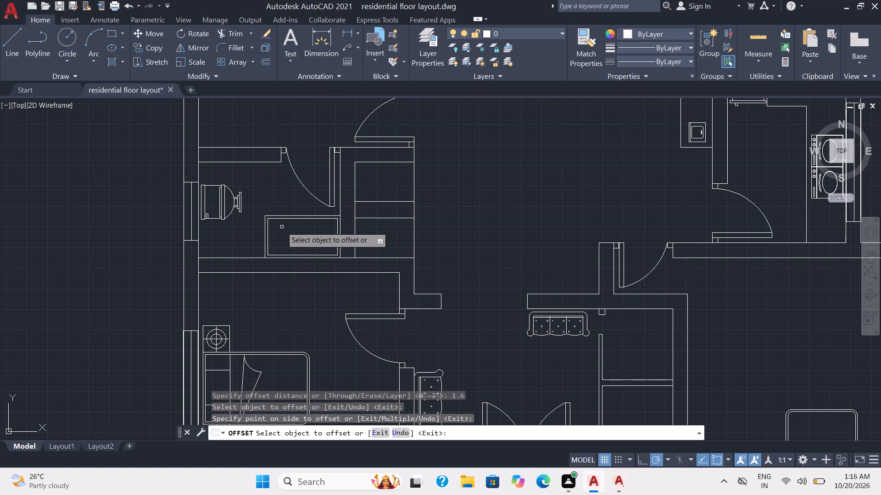
{"action": "key", "text": "Escape"}
Start a Fillet for the corners of the bathtub's inner rectangle.
{"action": "key", "text": "f"}
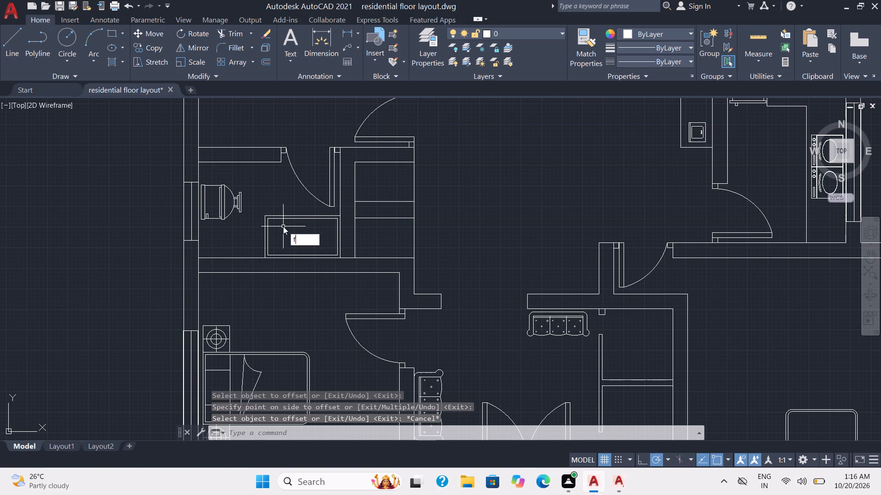
{"action": "key", "text": "Return"}
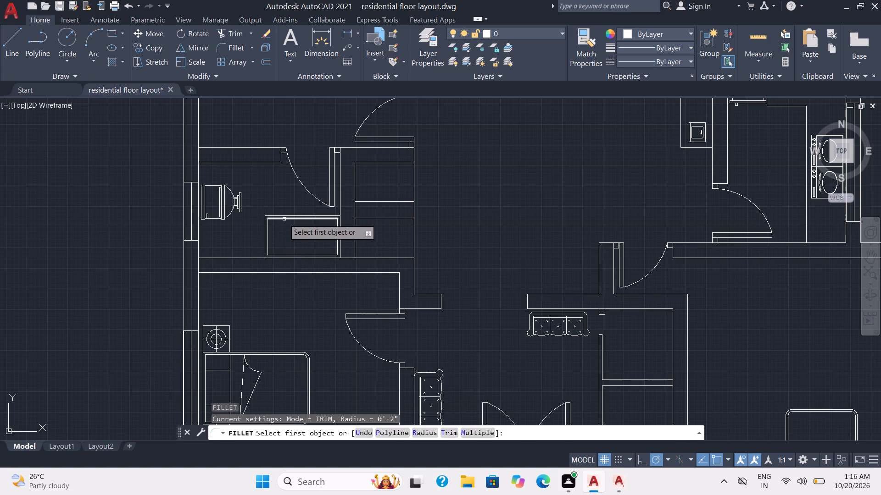
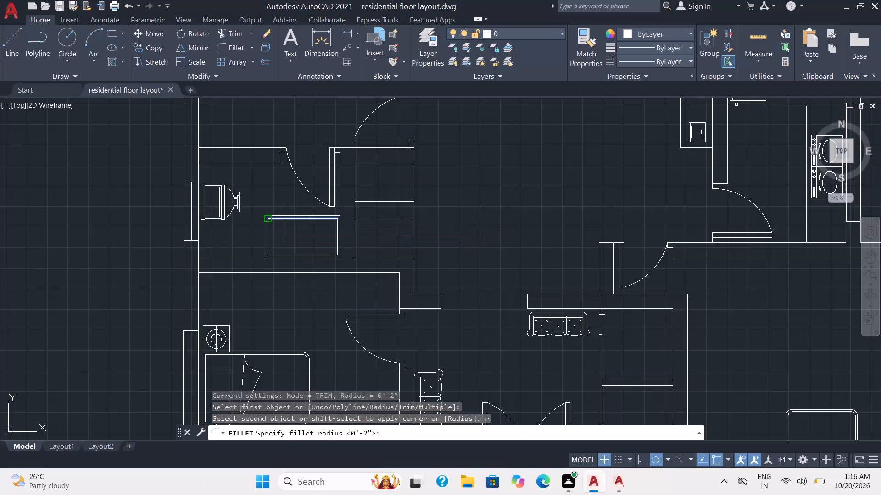
Fillet the two left corners of the bathtub's inner rectangle with a 2-inch radius.
{"action": "key", "text": "2"}
{"action": "key", "text": "Return"}
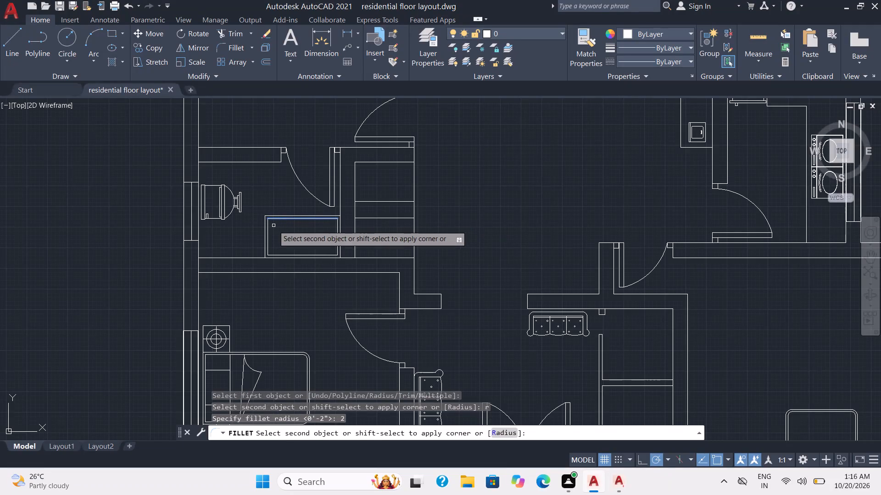
{"action": "left_click", "coordinate": [268, 231]}
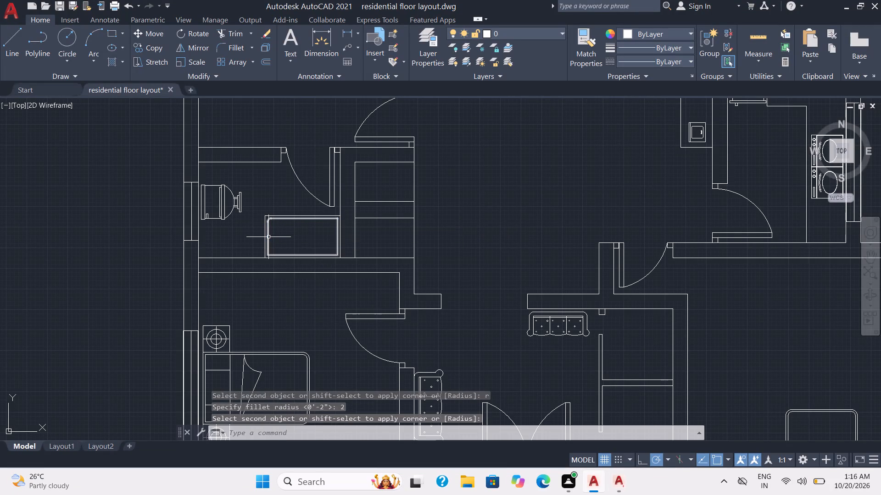
{"action": "key", "text": "space"}
{"action": "left_click", "coordinate": [268, 238]}
{"action": "left_click", "coordinate": [273, 254]}
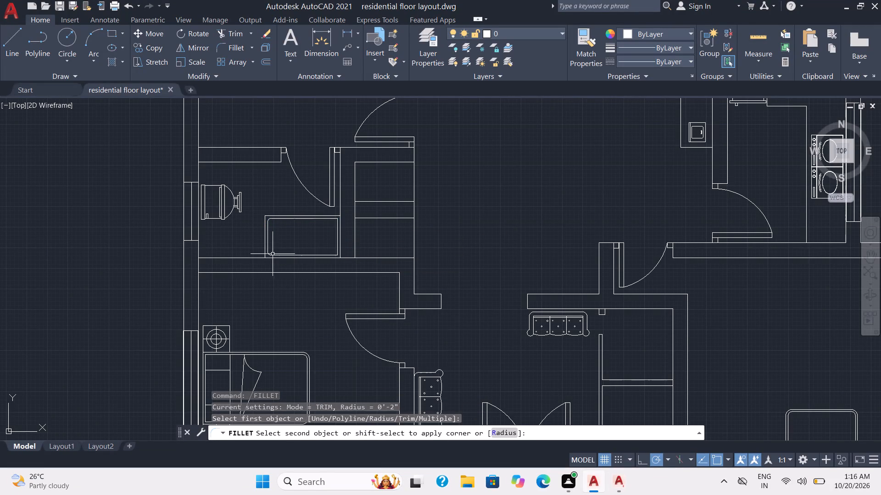
{"action": "key", "text": "Escape"}
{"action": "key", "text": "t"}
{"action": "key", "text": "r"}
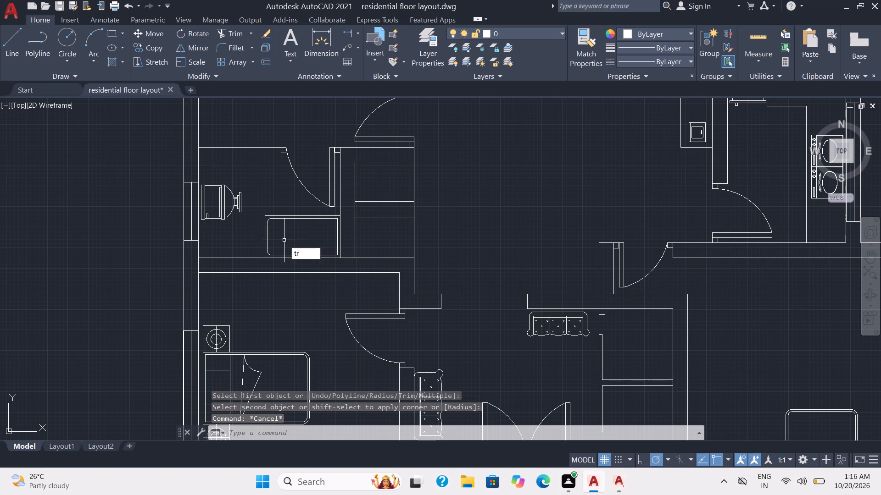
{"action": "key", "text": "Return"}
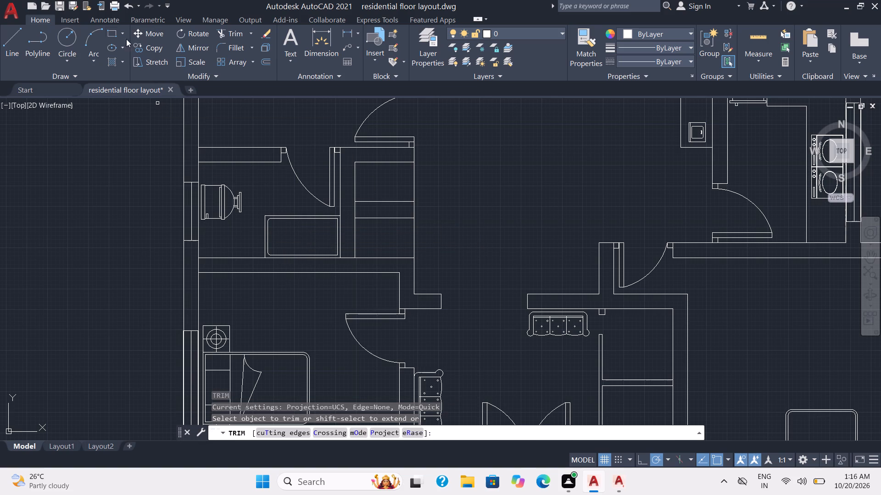
Draw a drain circle of about 2 inches radius inside the bathtub, near the middle of its left inner edge.
{"action": "left_click", "coordinate": [68, 38]}
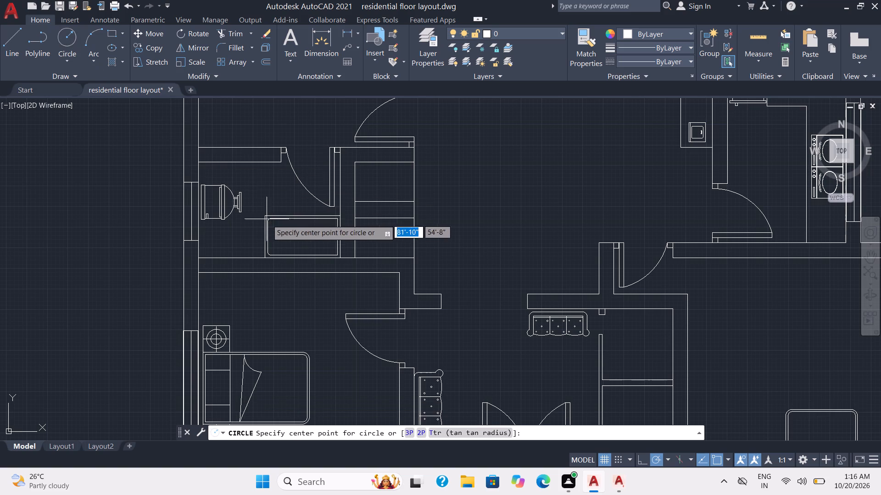
{"action": "scroll", "coordinate": [274, 231], "scroll_direction": "up", "scroll_amount": 3}
{"action": "left_click", "coordinate": [255, 241]}
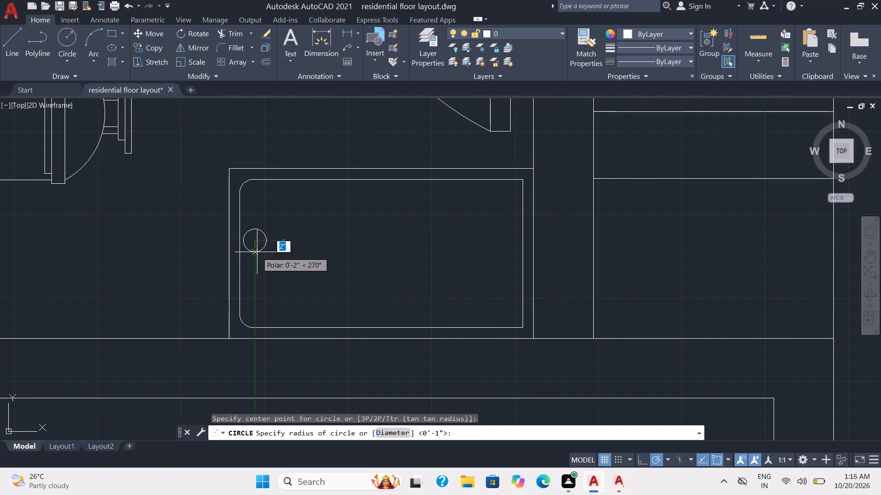
{"action": "left_click", "coordinate": [257, 252]}
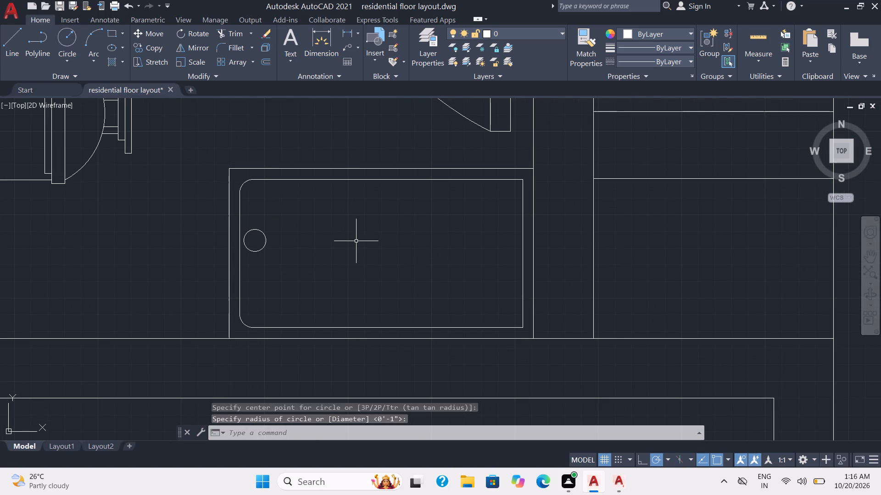
{"action": "key", "text": "Escape"}
Draw a vertical line about 7'-7" long from below up to the front wall, just left of the double entrance door.
{"action": "scroll", "coordinate": [357, 239], "scroll_direction": "down", "scroll_amount": 4}
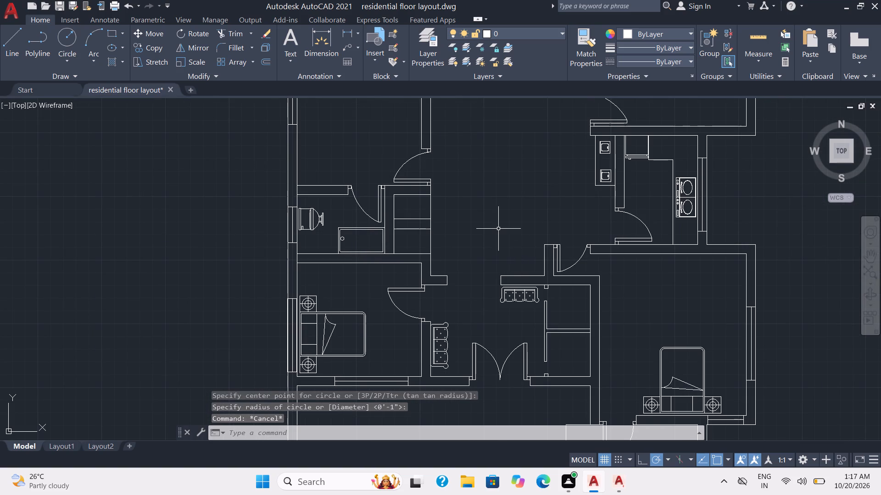
{"action": "scroll", "coordinate": [498, 228], "scroll_direction": "down", "scroll_amount": 1}
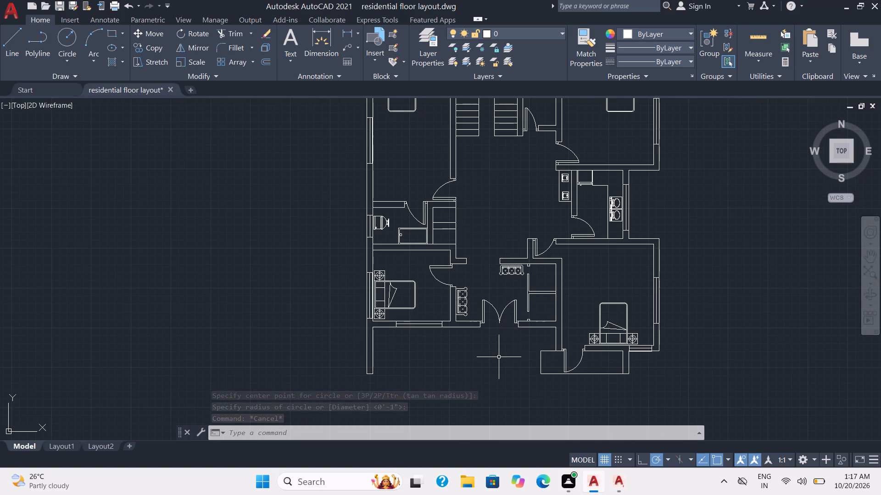
{"action": "middle_click_drag", "start_coordinate": [497, 355], "coordinate": [416, 219]}
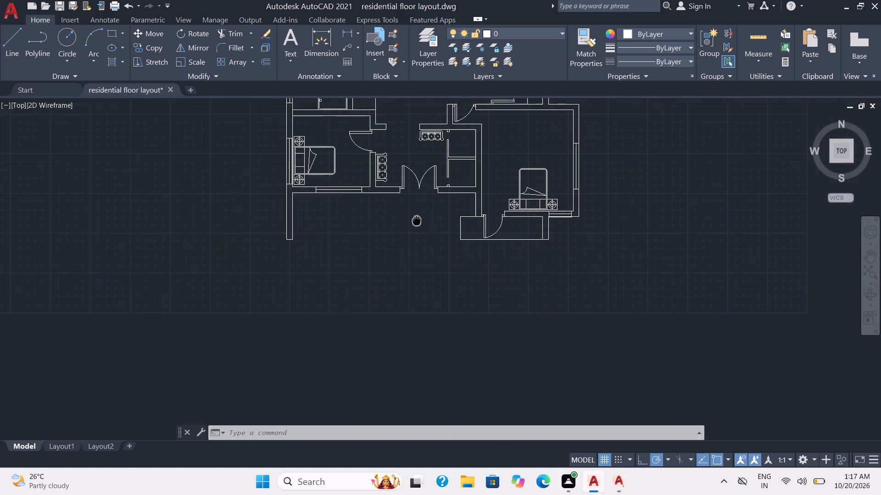
{"action": "middle_click_drag", "start_coordinate": [416, 219], "coordinate": [413, 216]}
{"action": "left_click", "coordinate": [14, 41]}
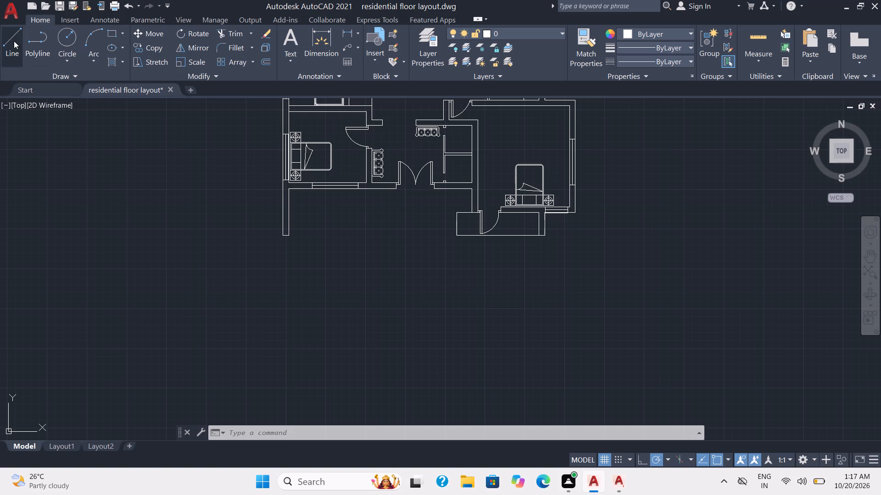
{"action": "scroll", "coordinate": [379, 187], "scroll_direction": "up", "scroll_amount": 1}
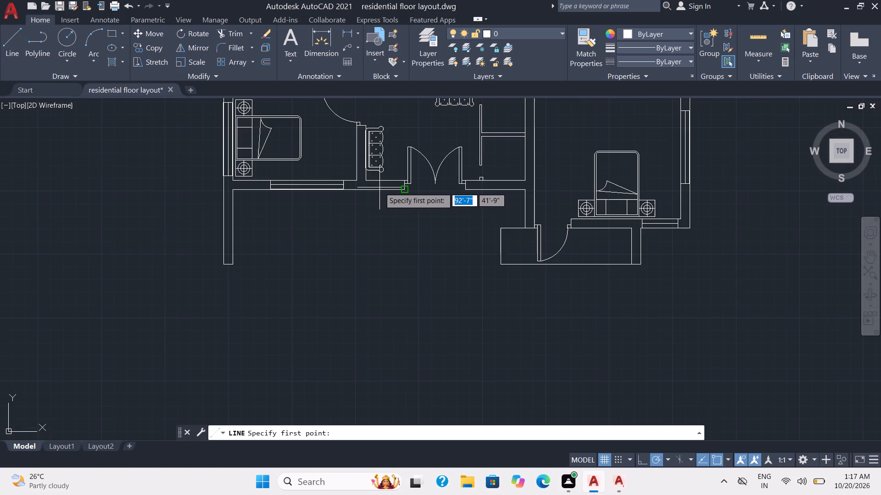
{"action": "scroll", "coordinate": [375, 189], "scroll_direction": "up", "scroll_amount": 3}
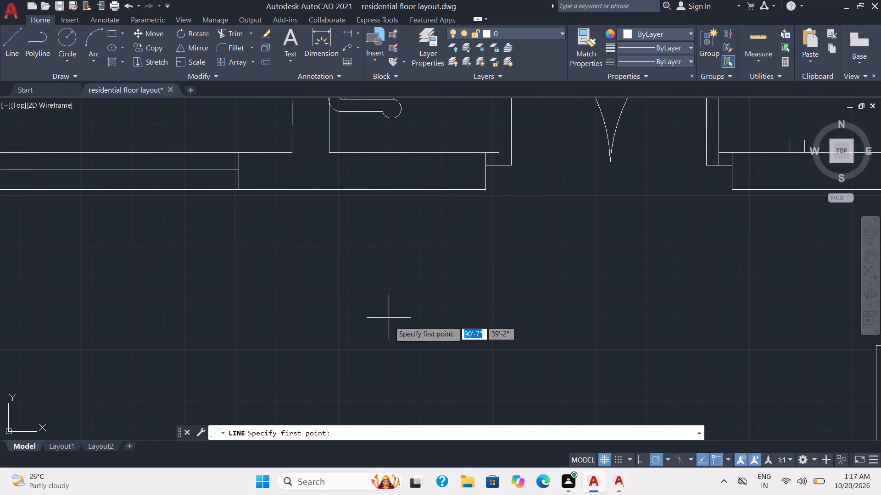
{"action": "scroll", "coordinate": [390, 327], "scroll_direction": "down", "scroll_amount": 3}
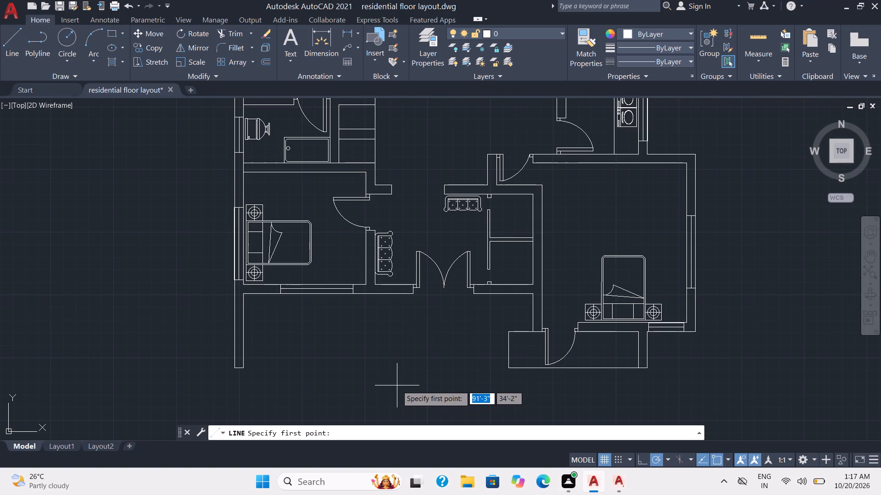
{"action": "left_click", "coordinate": [397, 385]}
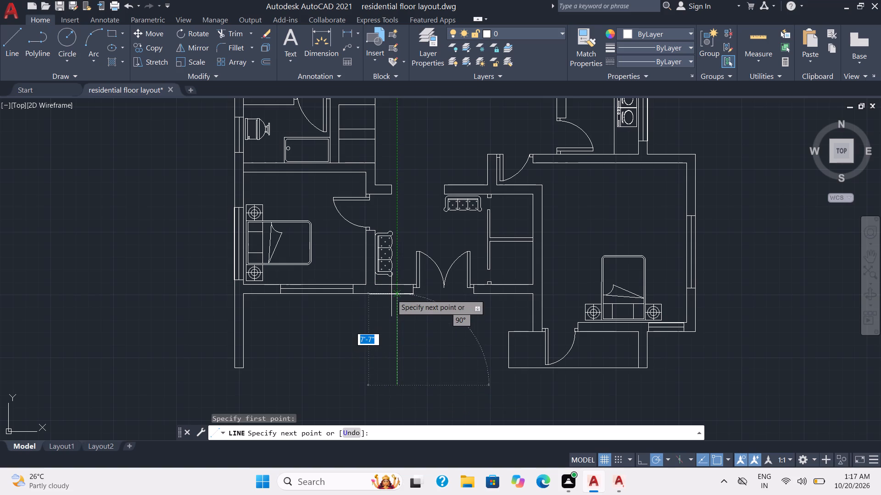
{"action": "left_click", "coordinate": [391, 294]}
{"action": "key", "text": "Escape"}
{"action": "key", "text": "Escape"}
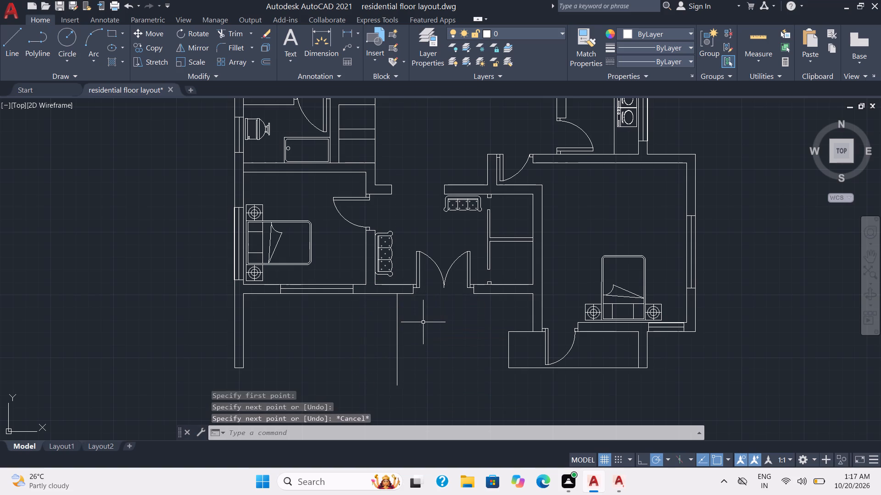
Draw a matching vertical line up to the front wall, just right of the double entrance door.
{"action": "key", "text": "space"}
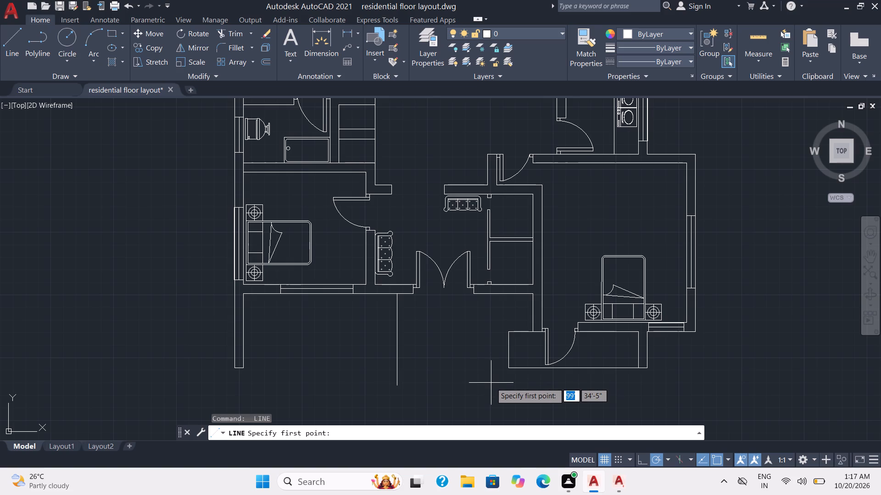
{"action": "left_click", "coordinate": [491, 383]}
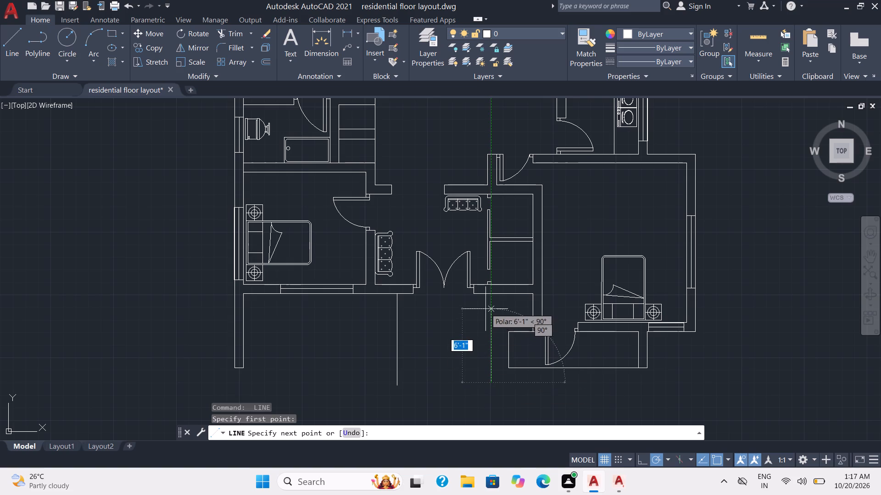
{"action": "left_click", "coordinate": [490, 295]}
{"action": "key", "text": "Escape"}
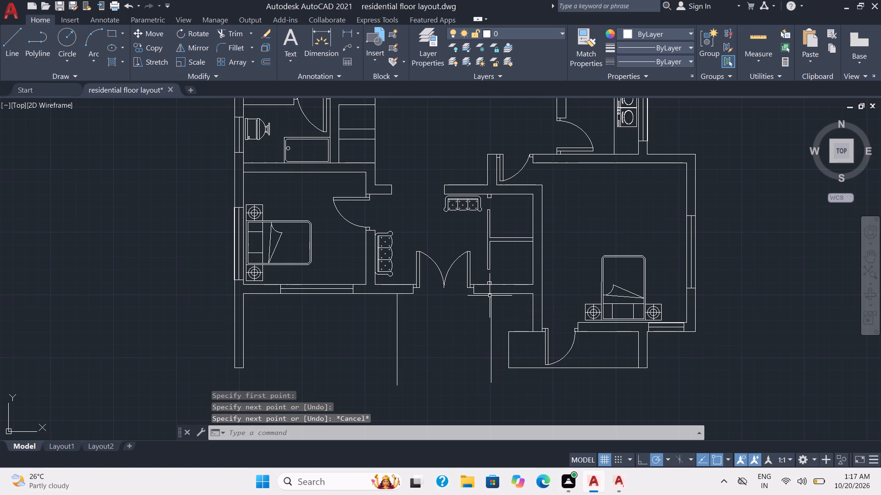
Offset both vertical entrance lines inward by 9 inches, toward each other.
{"action": "key", "text": "o"}
{"action": "key", "text": "Return"}
{"action": "key", "text": "9"}
{"action": "key", "text": "Return"}
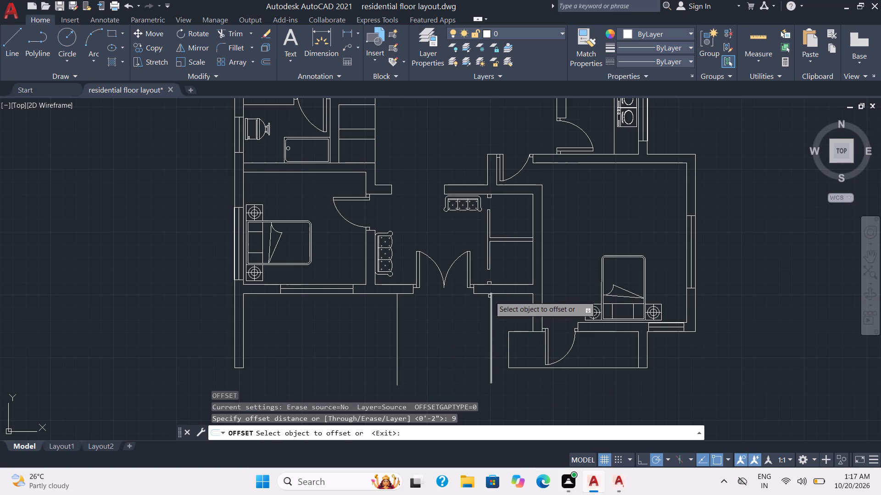
{"action": "left_click", "coordinate": [491, 334]}
{"action": "left_click", "coordinate": [481, 338]}
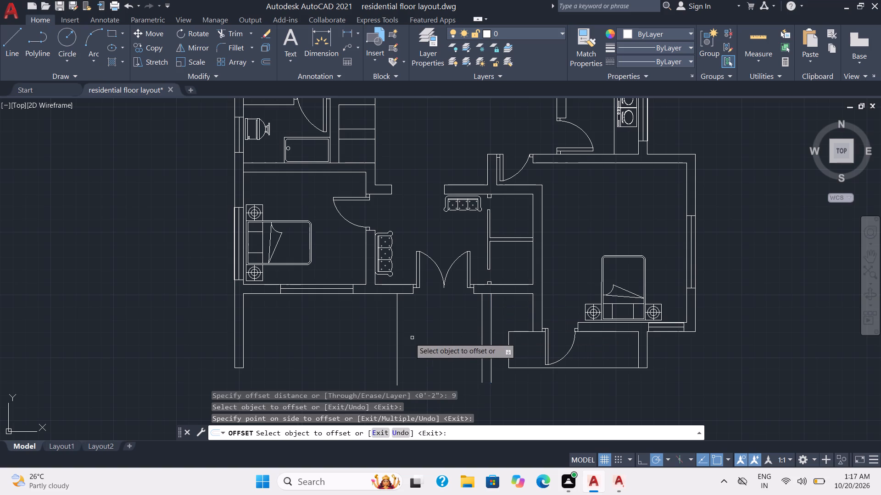
{"action": "left_click", "coordinate": [396, 348]}
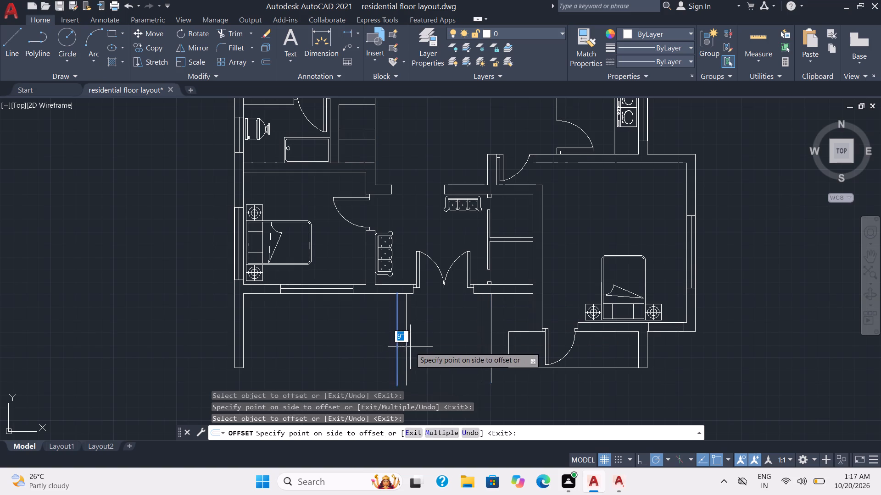
{"action": "left_click", "coordinate": [410, 347]}
Draw a horizontal cutting line across all four vertical entrance lines, just above their lower ends.
{"action": "left_click", "coordinate": [13, 43]}
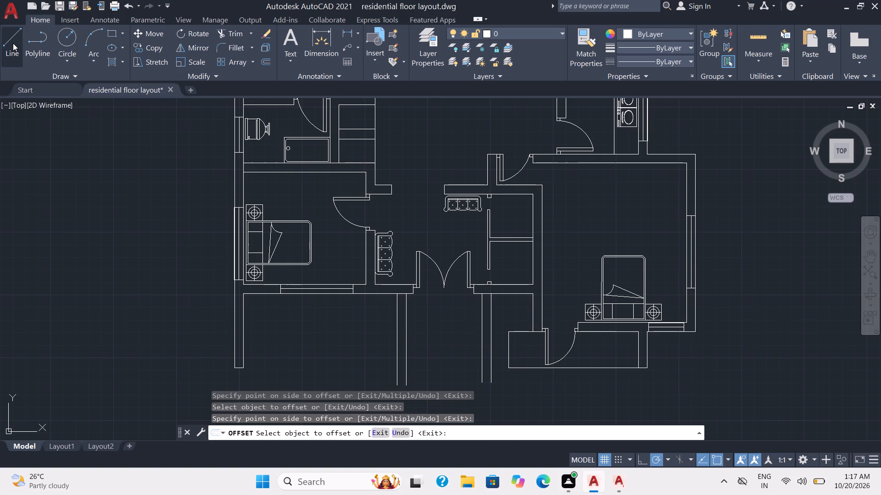
{"action": "left_click", "coordinate": [517, 379]}
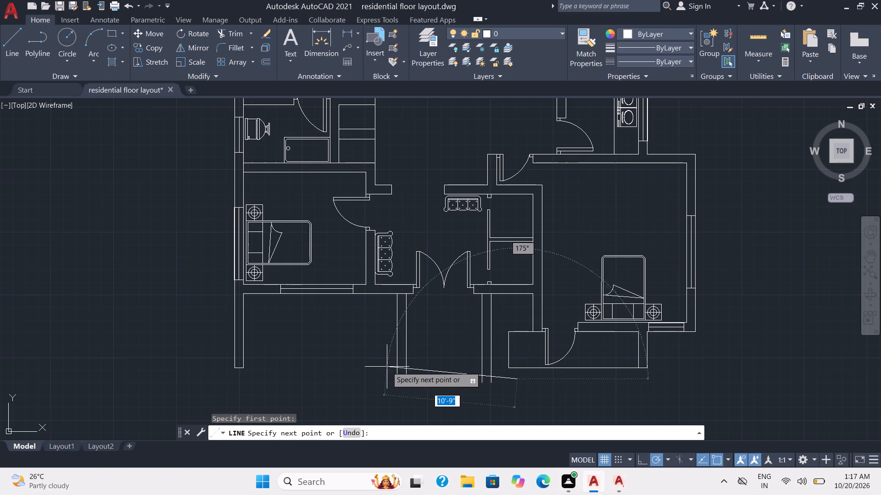
{"action": "left_click", "coordinate": [374, 380]}
{"action": "key", "text": "Escape"}
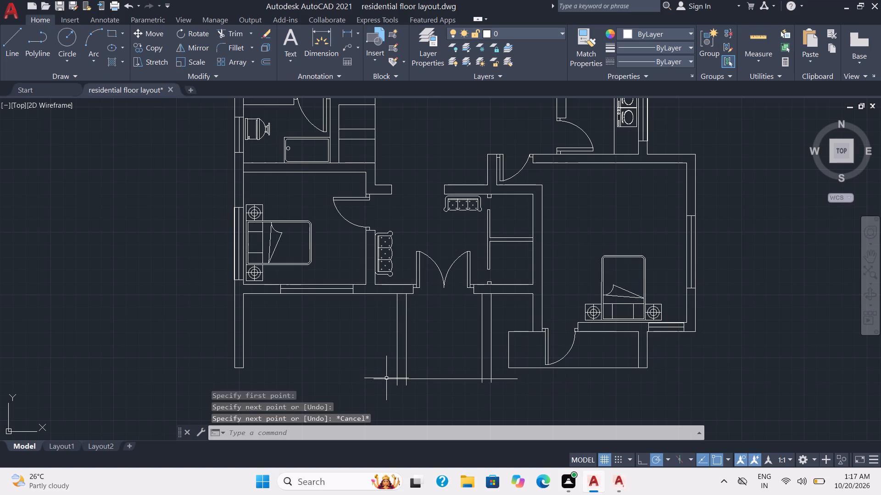
Trim the ends of the four vertical entrance lines that extend below the horizontal line.
{"action": "key", "text": "t"}
{"action": "key", "text": "r"}
{"action": "key", "text": "Return"}
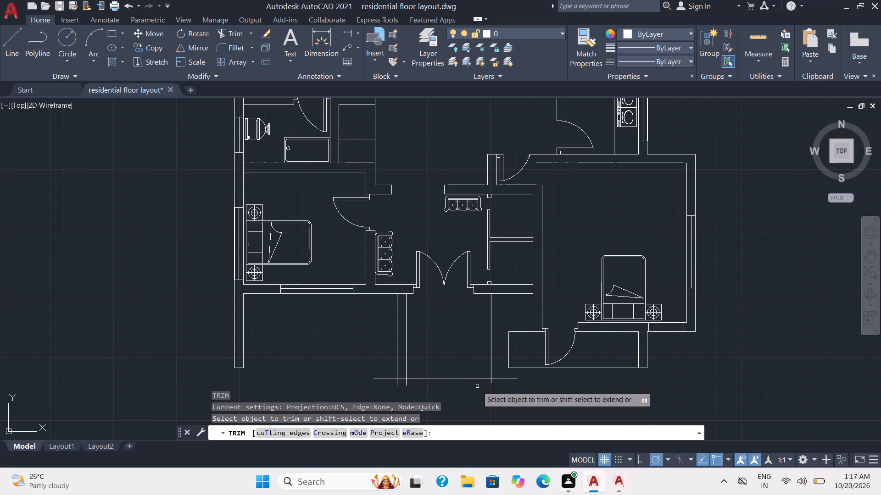
{"action": "left_click", "coordinate": [482, 383]}
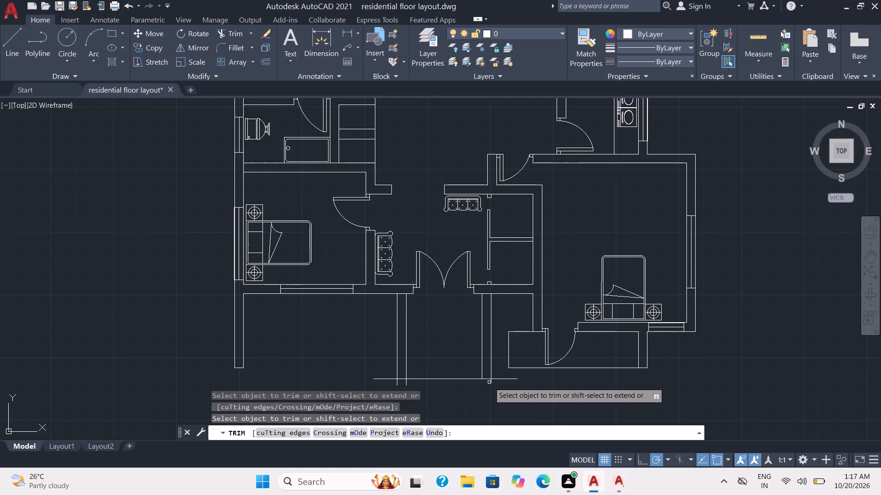
{"action": "left_click", "coordinate": [491, 382]}
{"action": "left_click", "coordinate": [407, 385]}
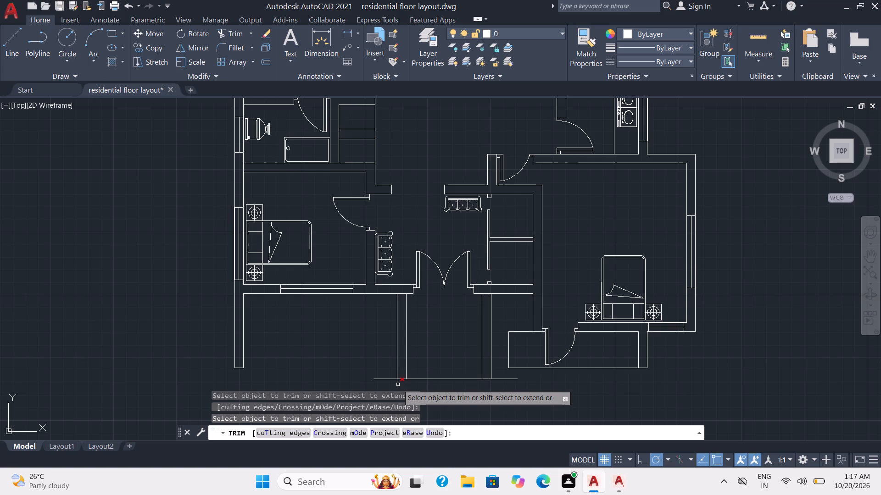
{"action": "left_click", "coordinate": [398, 385]}
{"action": "key", "text": "Escape"}
Erase the horizontal line across the lower ends of the vertical entrance lines.
{"action": "left_click", "coordinate": [446, 379]}
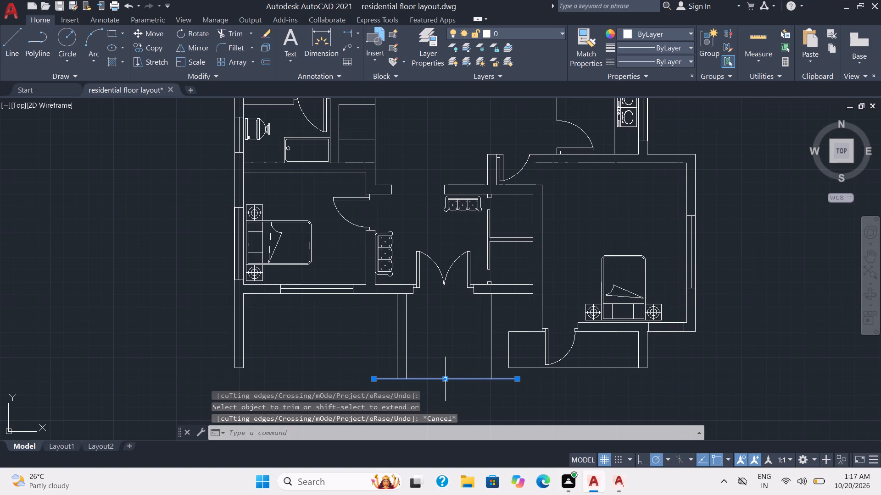
{"action": "key", "text": "Delete"}
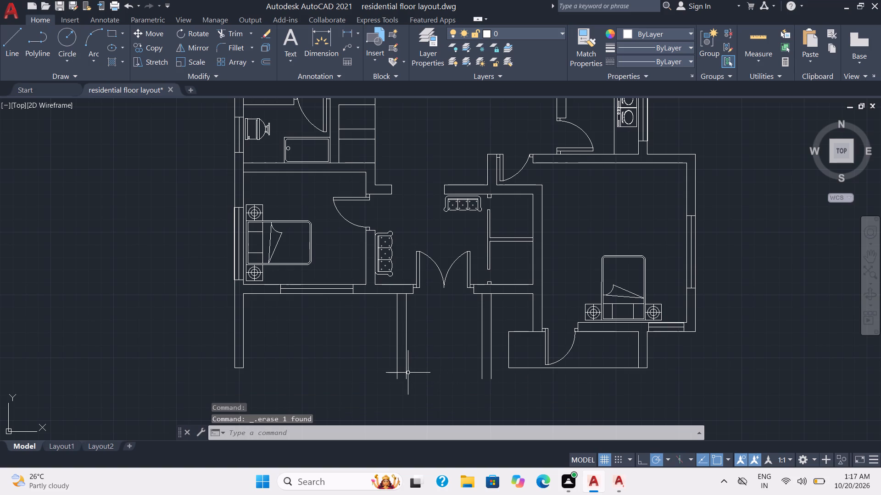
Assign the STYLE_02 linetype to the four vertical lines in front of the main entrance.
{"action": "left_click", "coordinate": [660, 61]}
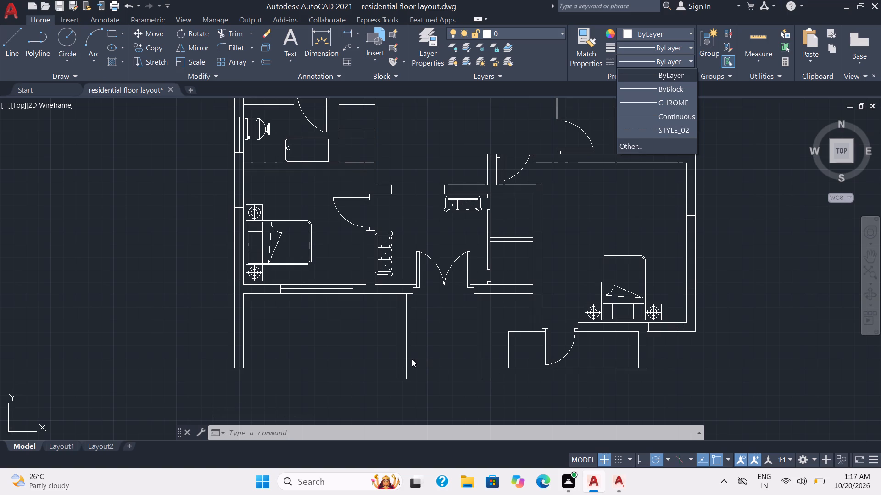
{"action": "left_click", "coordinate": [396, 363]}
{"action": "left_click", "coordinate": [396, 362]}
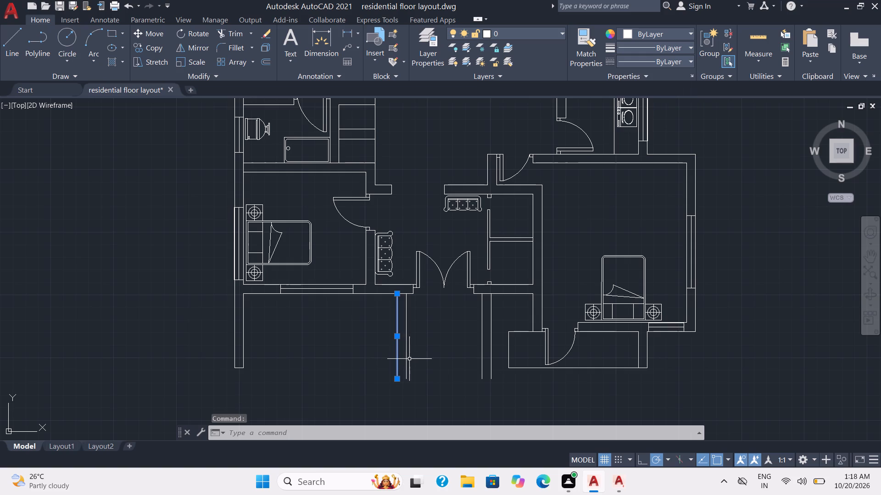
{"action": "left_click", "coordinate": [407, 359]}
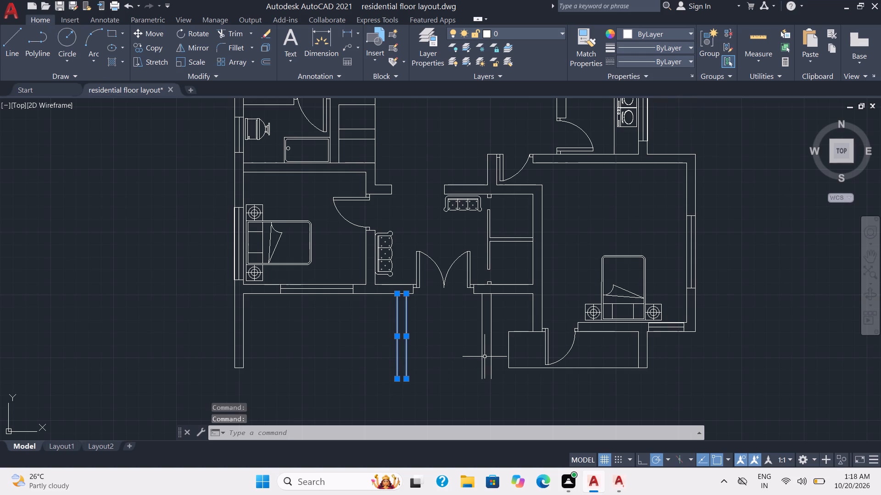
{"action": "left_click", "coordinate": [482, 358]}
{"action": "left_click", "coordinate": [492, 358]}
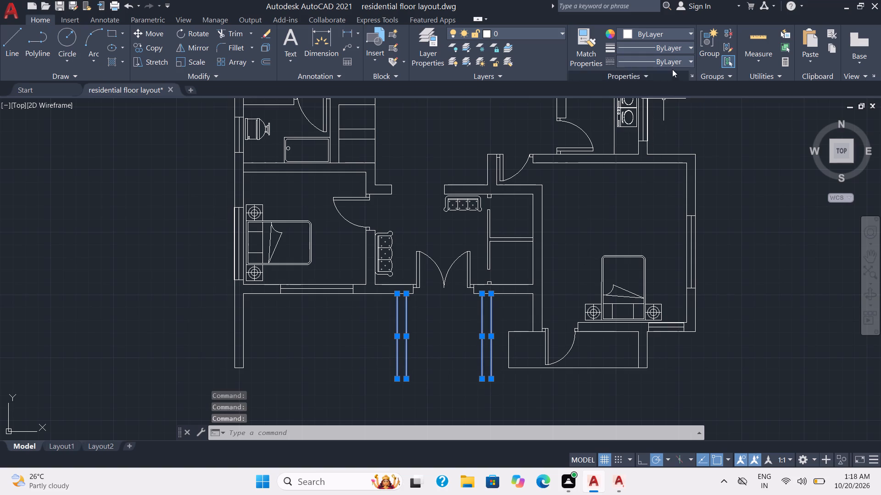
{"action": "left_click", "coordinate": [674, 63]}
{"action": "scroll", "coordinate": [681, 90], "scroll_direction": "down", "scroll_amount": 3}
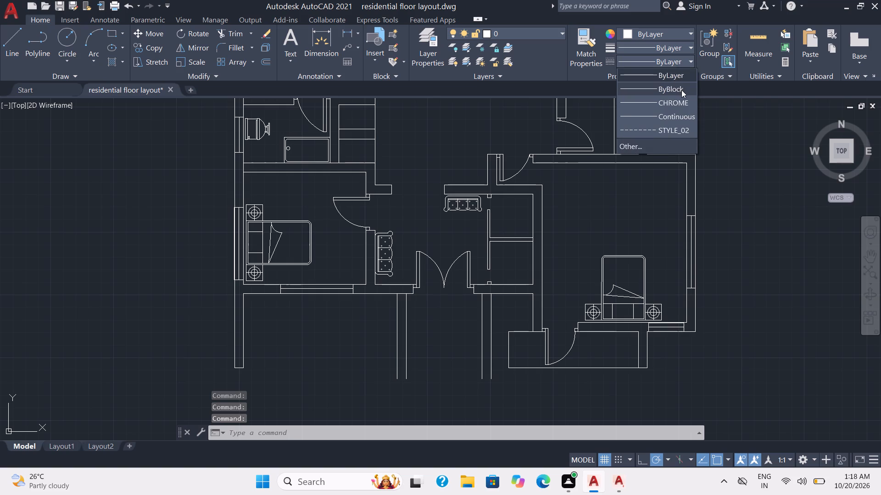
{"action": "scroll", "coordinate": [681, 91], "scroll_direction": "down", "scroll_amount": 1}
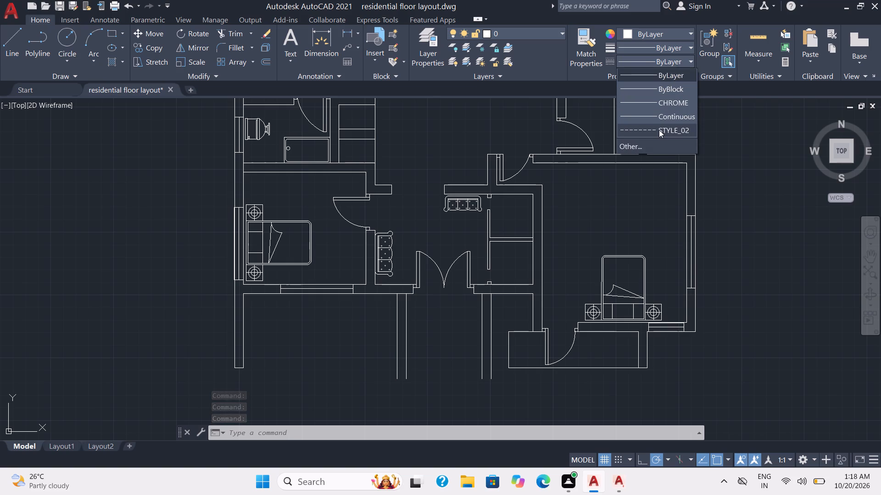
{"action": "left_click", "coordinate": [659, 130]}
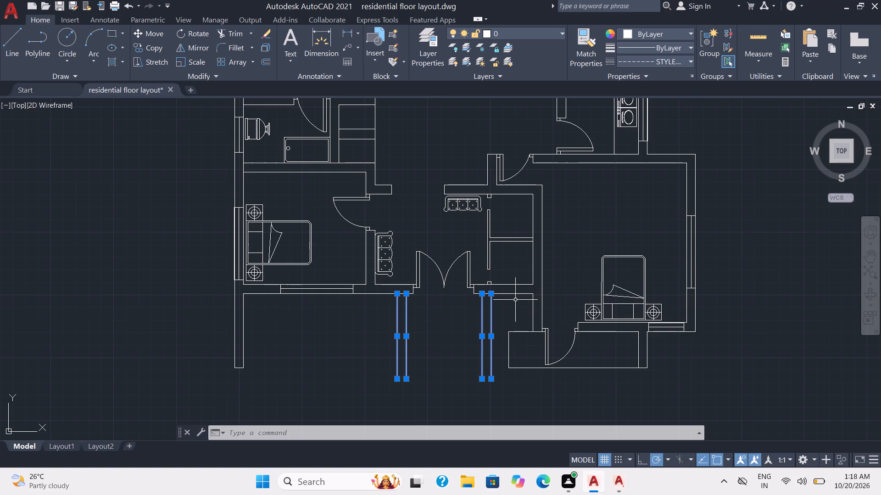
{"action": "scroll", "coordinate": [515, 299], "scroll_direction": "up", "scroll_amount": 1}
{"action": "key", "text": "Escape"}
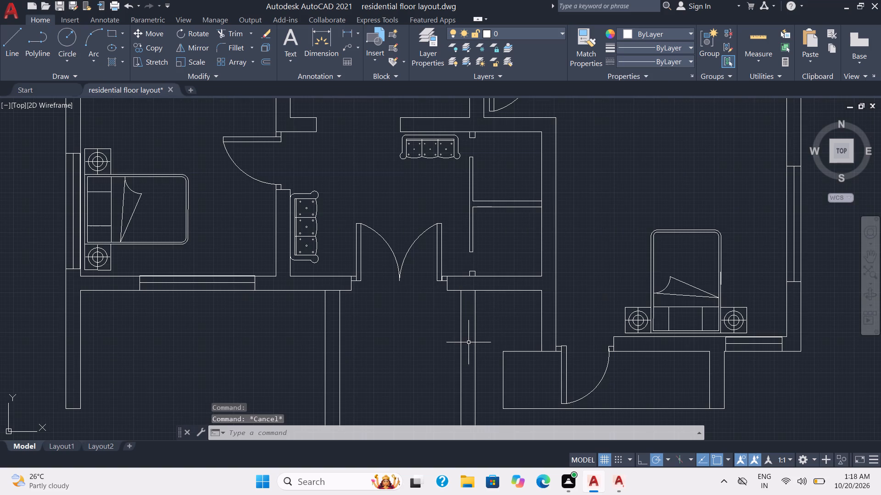
Load all available linetypes from acad.lin into the drawing.
{"action": "scroll", "coordinate": [468, 335], "scroll_direction": "down", "scroll_amount": 2}
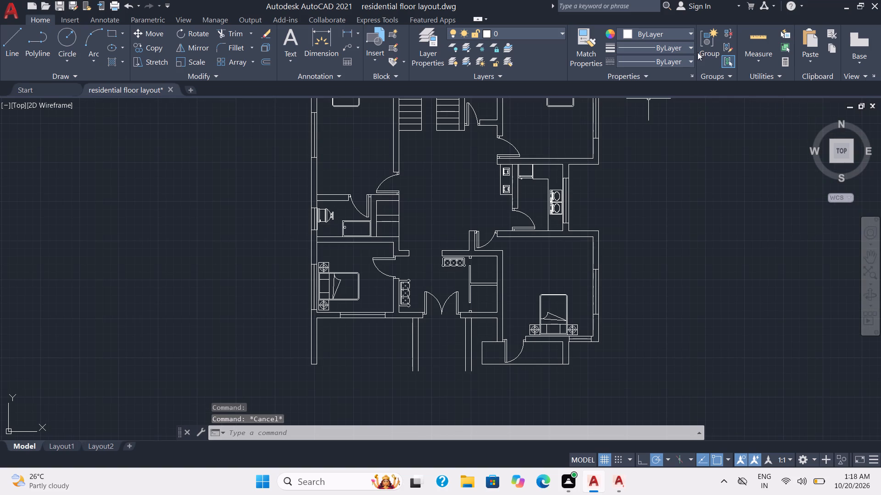
{"action": "left_click", "coordinate": [690, 61]}
{"action": "left_click", "coordinate": [646, 145]}
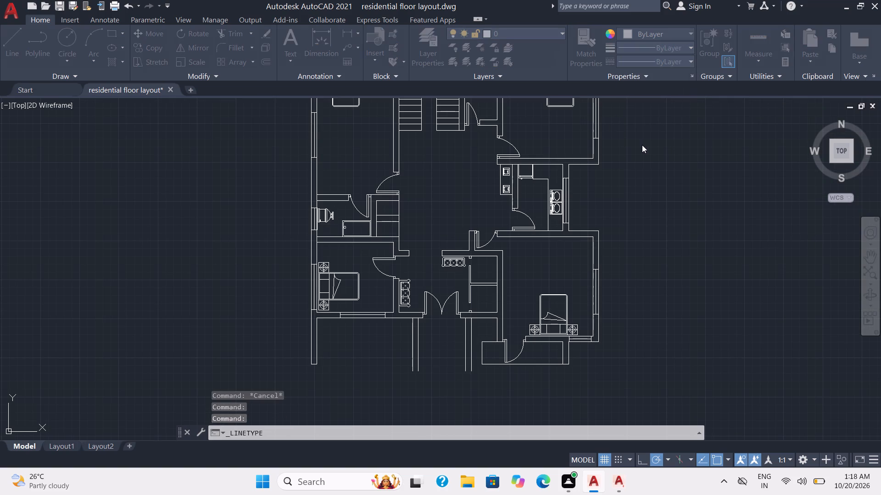
{"action": "left_click", "coordinate": [538, 140]}
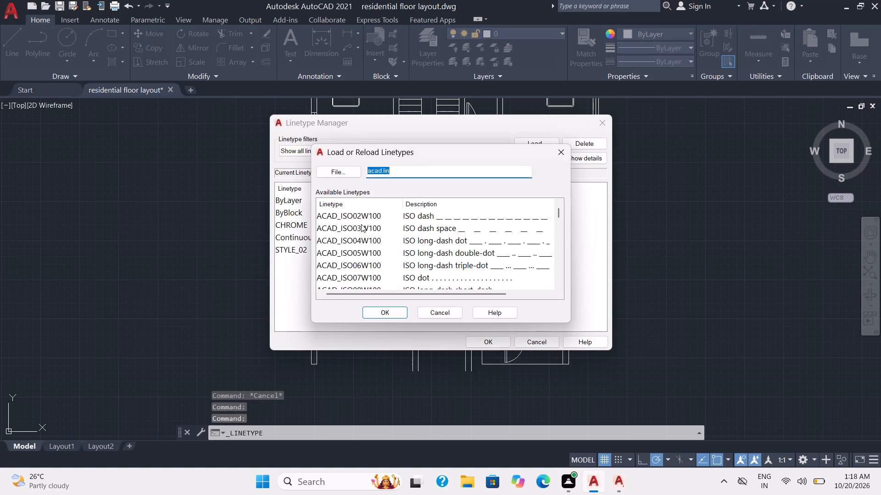
{"action": "left_click", "coordinate": [359, 217]}
{"action": "key", "text": "ctrl+a"}
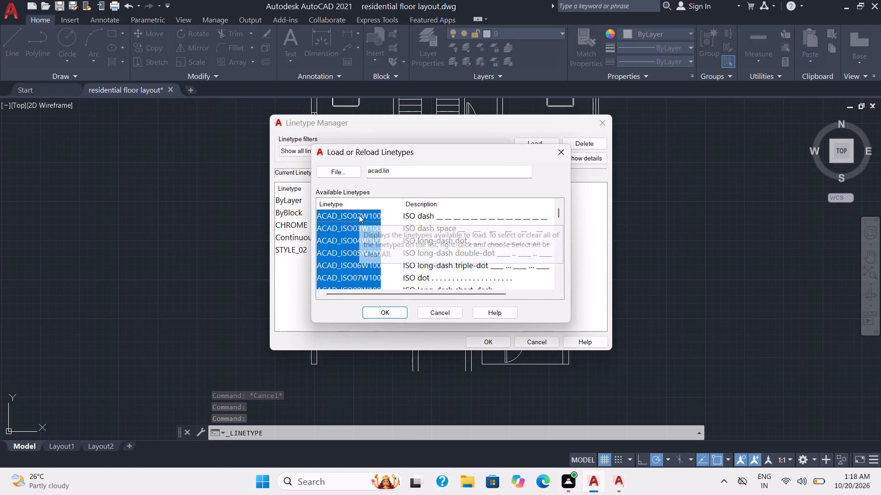
{"action": "left_click", "coordinate": [400, 317]}
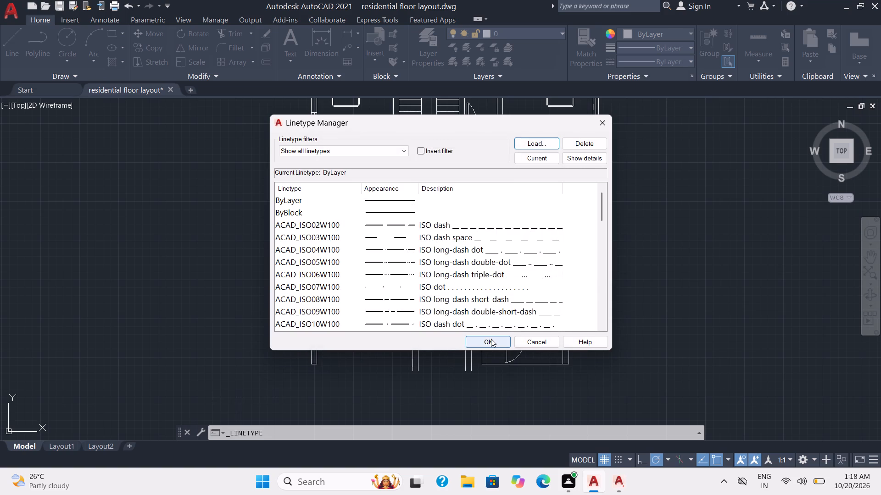
{"action": "left_click", "coordinate": [491, 339]}
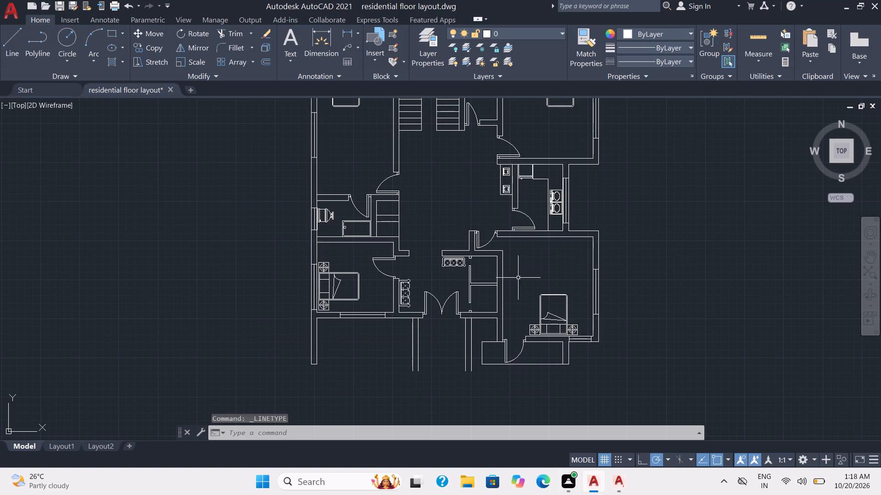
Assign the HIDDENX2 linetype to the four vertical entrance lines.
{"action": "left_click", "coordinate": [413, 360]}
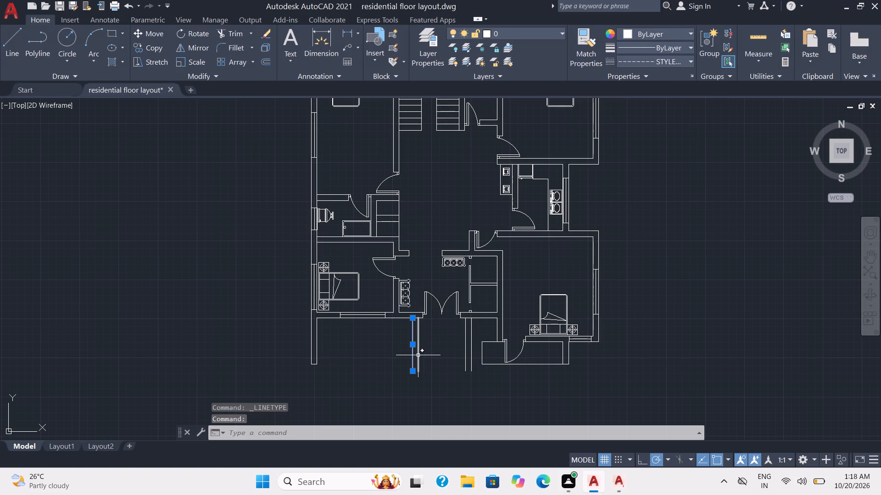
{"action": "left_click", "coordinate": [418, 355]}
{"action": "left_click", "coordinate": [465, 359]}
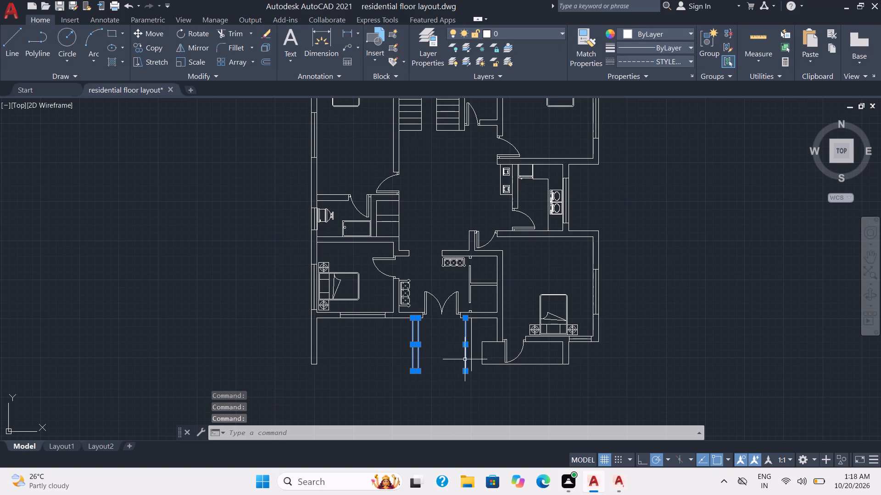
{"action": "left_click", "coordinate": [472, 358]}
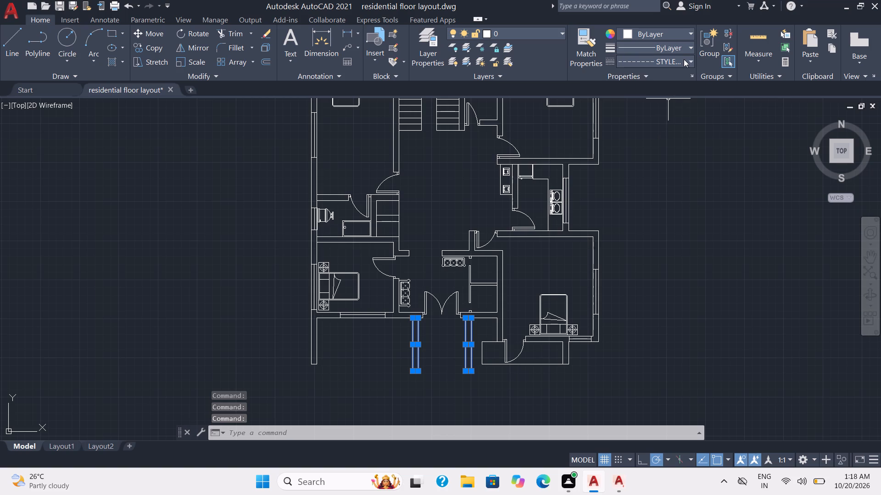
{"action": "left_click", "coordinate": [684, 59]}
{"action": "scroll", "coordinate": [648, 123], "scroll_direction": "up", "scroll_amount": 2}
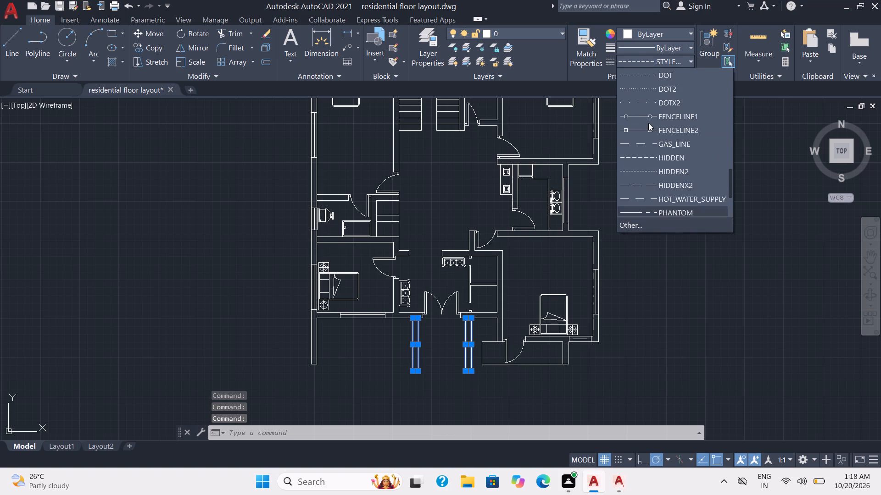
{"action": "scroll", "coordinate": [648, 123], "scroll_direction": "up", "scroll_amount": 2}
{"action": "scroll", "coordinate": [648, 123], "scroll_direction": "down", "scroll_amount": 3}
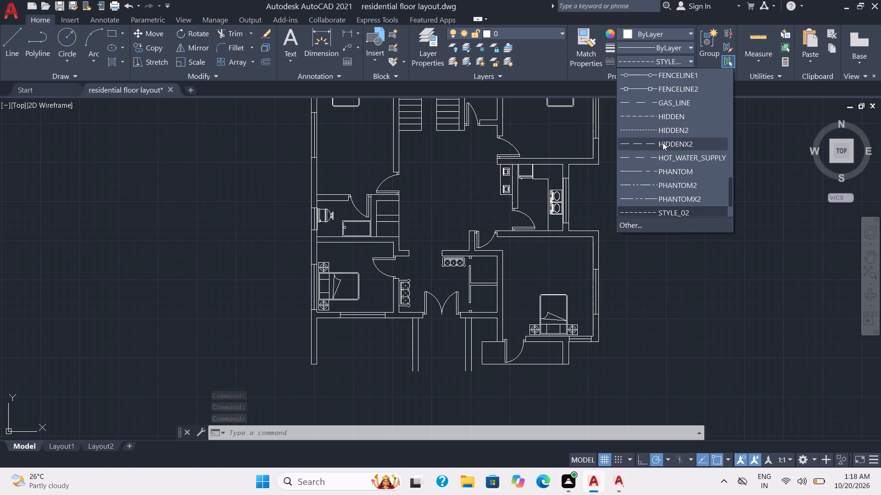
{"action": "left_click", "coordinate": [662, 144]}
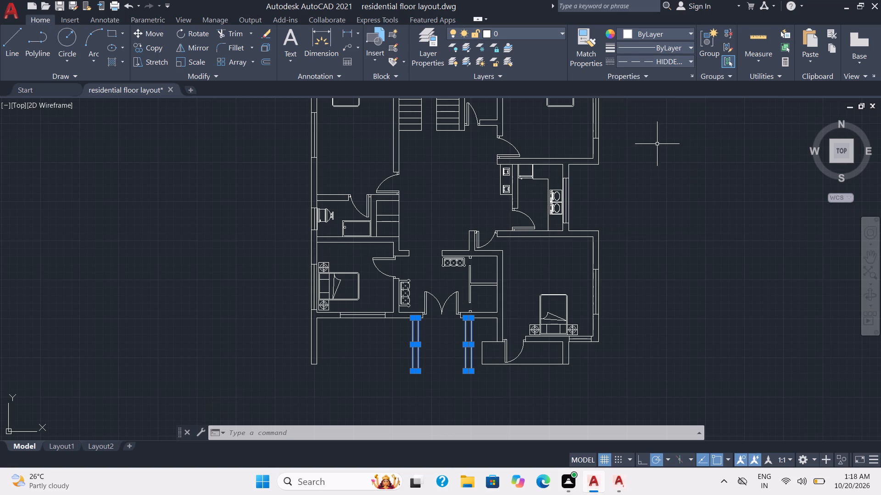
Change the linetype of the four vertical entrance lines to HOT_WATER_SUPPLY.
{"action": "left_click", "coordinate": [687, 58]}
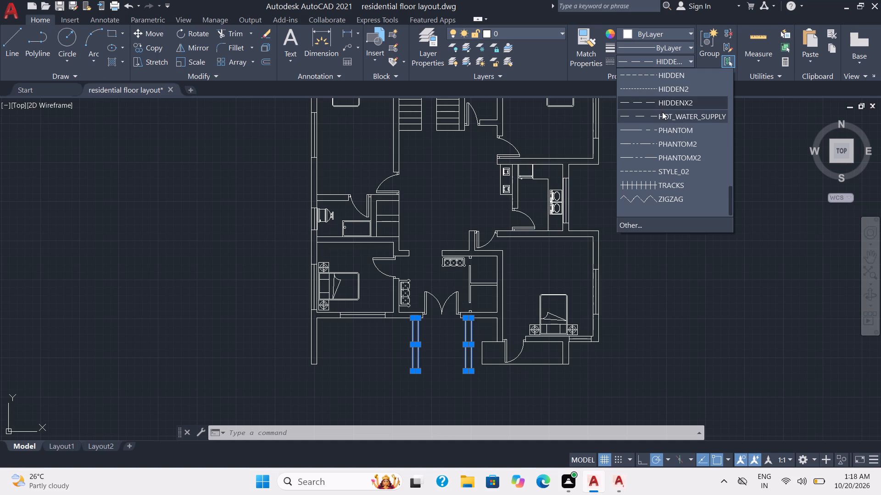
{"action": "left_click", "coordinate": [662, 112]}
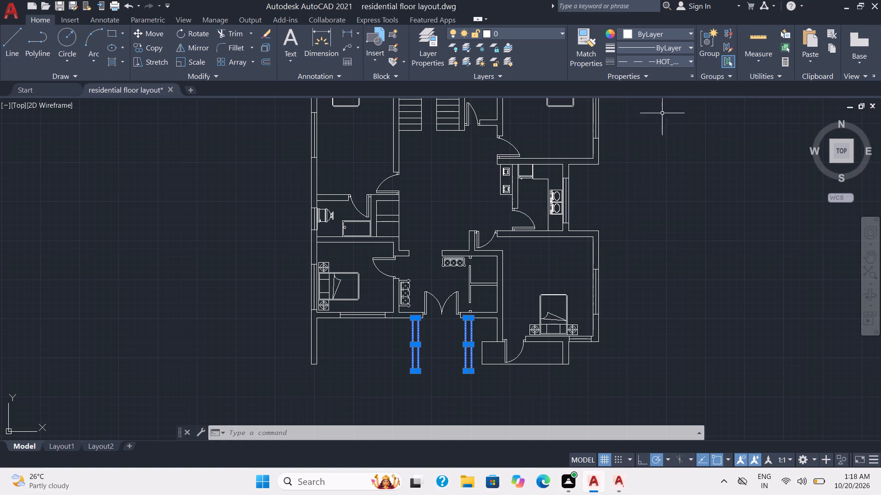
{"action": "key", "text": "Escape"}
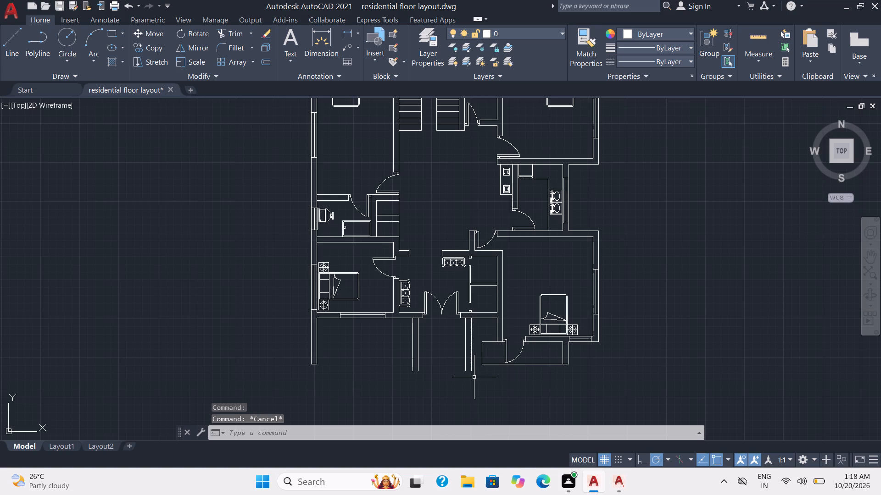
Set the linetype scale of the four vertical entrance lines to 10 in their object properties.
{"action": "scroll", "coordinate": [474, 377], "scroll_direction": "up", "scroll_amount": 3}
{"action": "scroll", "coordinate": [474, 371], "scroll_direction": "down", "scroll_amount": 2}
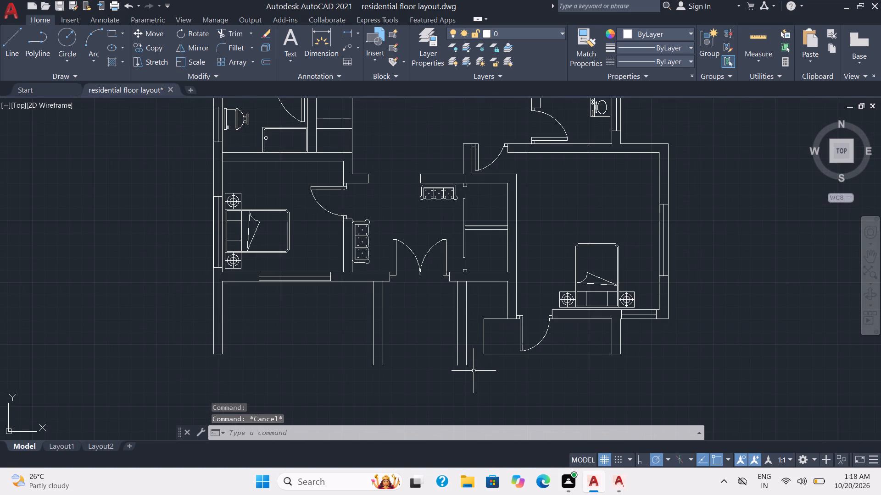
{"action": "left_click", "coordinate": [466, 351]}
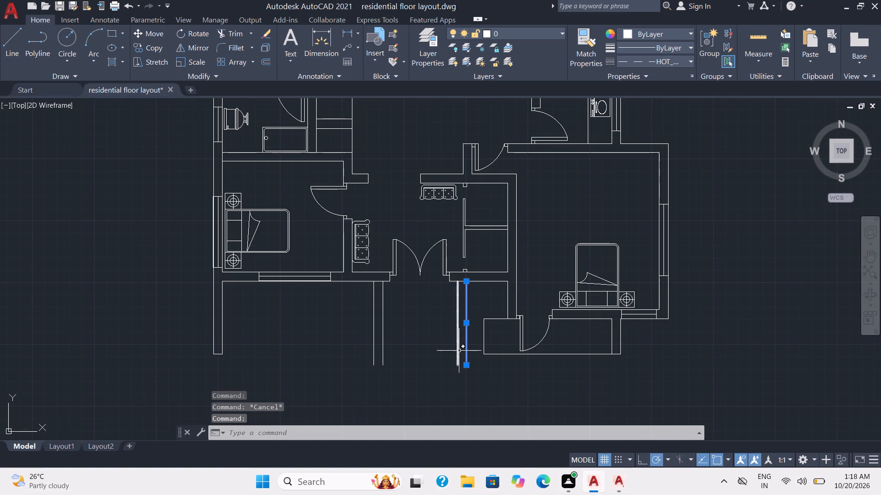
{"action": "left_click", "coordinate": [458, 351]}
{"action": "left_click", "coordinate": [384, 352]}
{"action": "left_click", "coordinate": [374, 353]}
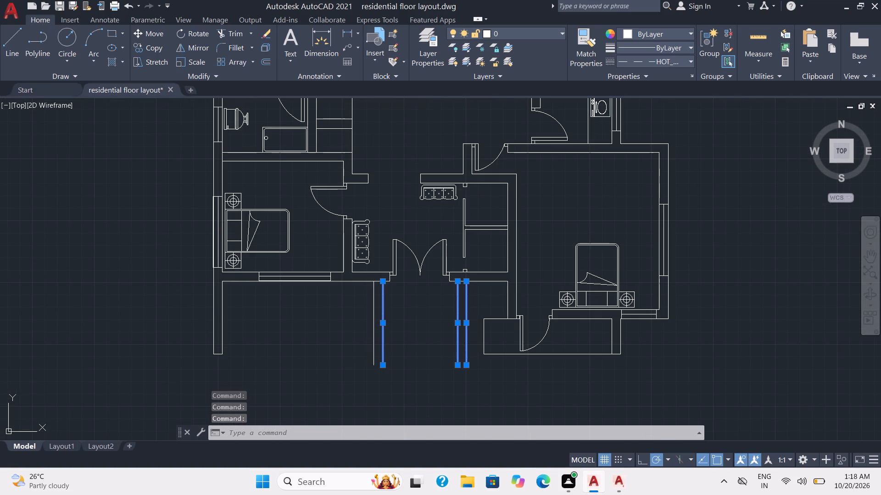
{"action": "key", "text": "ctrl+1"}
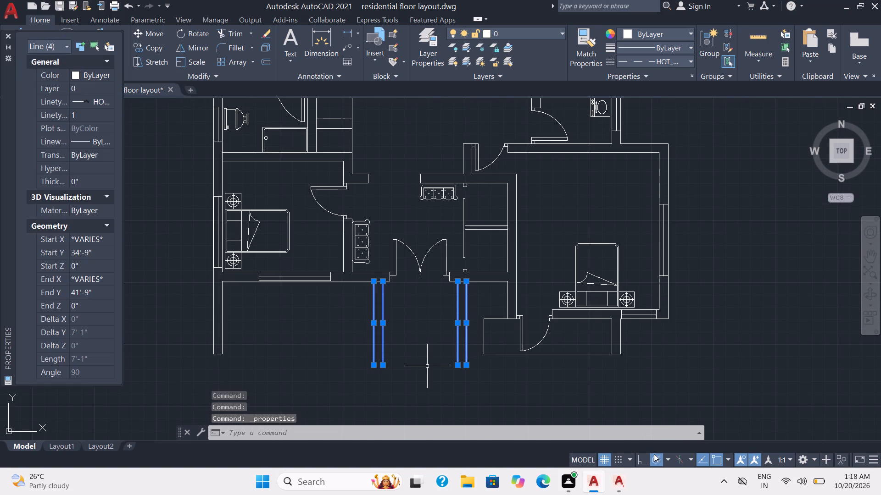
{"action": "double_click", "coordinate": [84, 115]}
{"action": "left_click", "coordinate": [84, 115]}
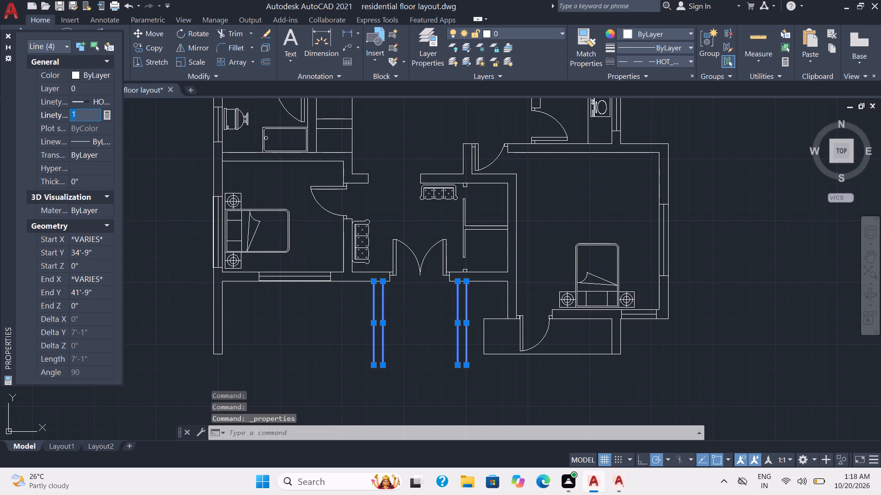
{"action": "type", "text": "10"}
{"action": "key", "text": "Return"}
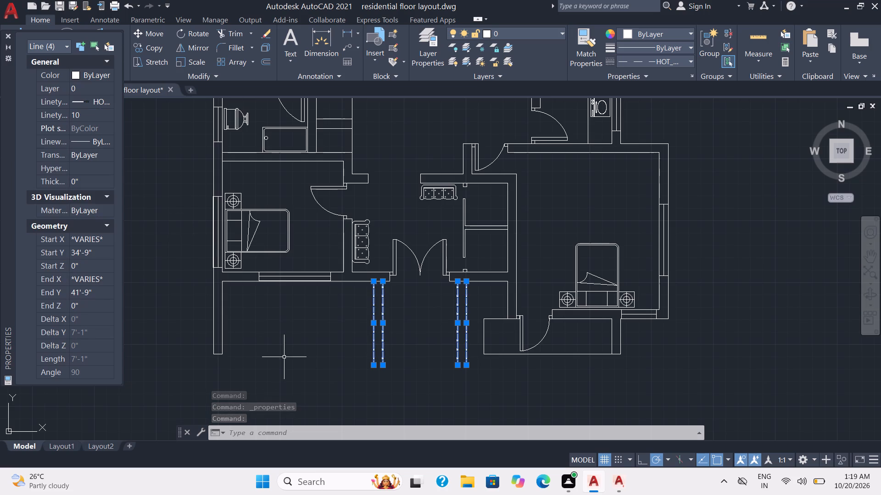
Set the linetype scale of the four vertical entrance lines to 15, then close the properties and clear the selection.
{"action": "left_click", "coordinate": [86, 113]}
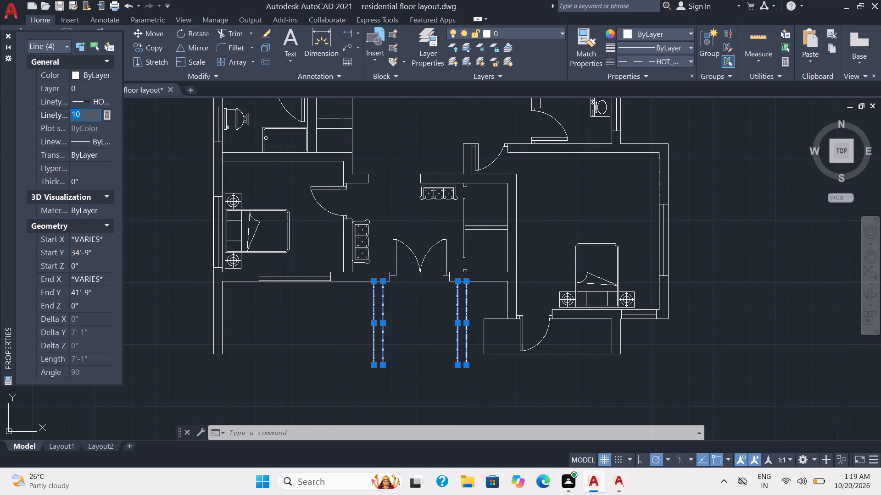
{"action": "type", "text": "15"}
{"action": "key", "text": "Return"}
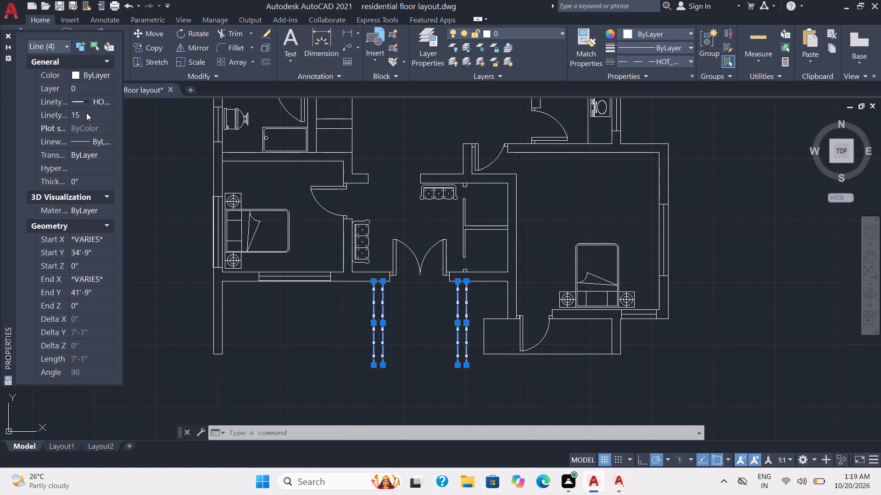
{"action": "key", "text": "Escape"}
{"action": "left_click", "coordinate": [6, 36]}
{"action": "left_click", "coordinate": [273, 333]}
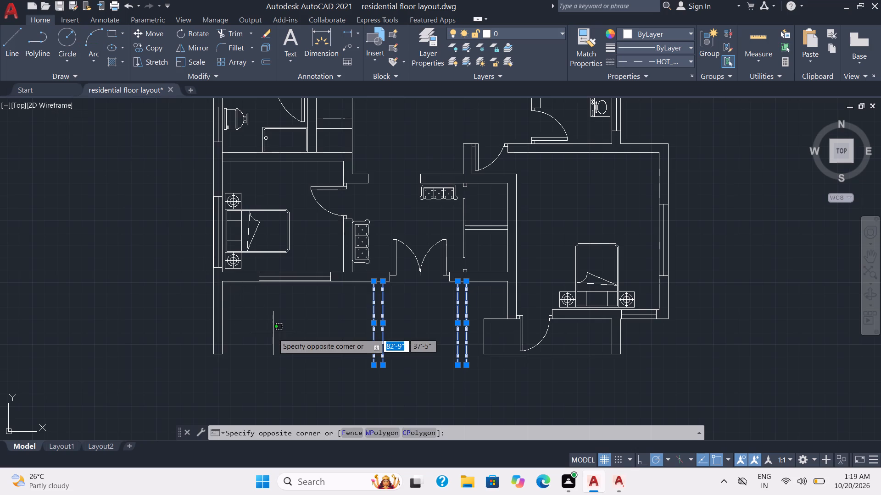
{"action": "key", "text": "Escape"}
{"action": "key", "text": "Escape"}
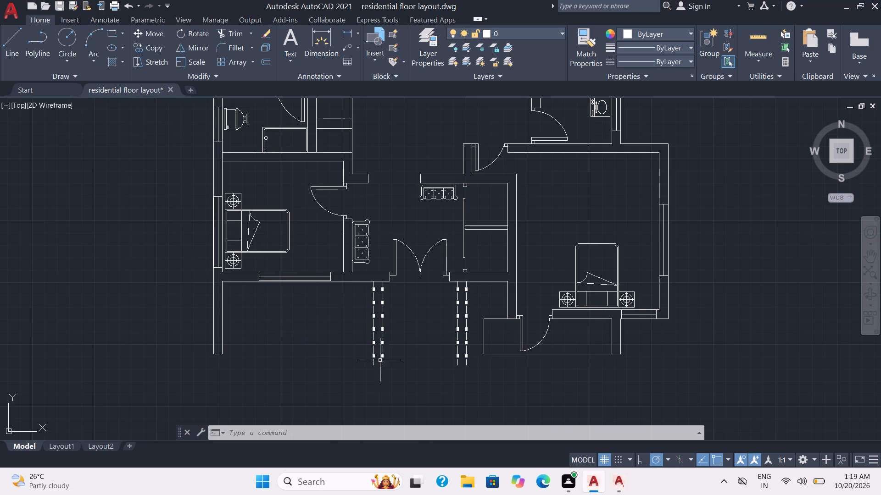
{"action": "scroll", "coordinate": [380, 360], "scroll_direction": "down", "scroll_amount": 2}
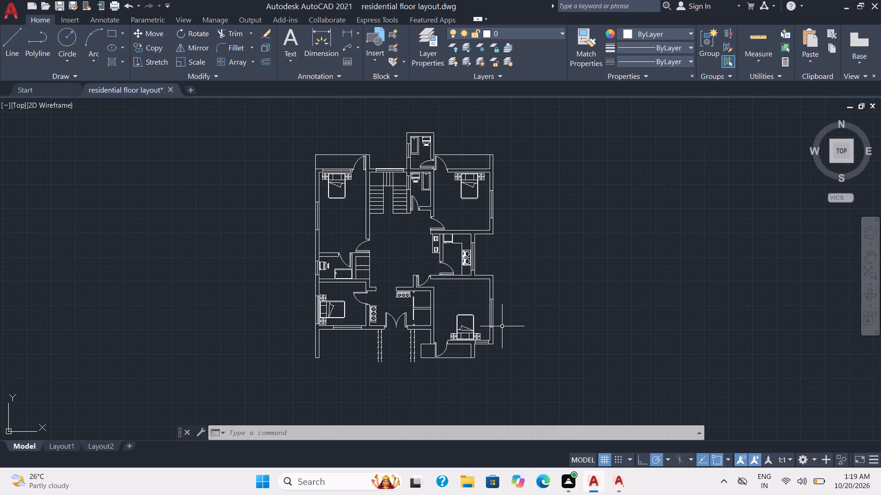
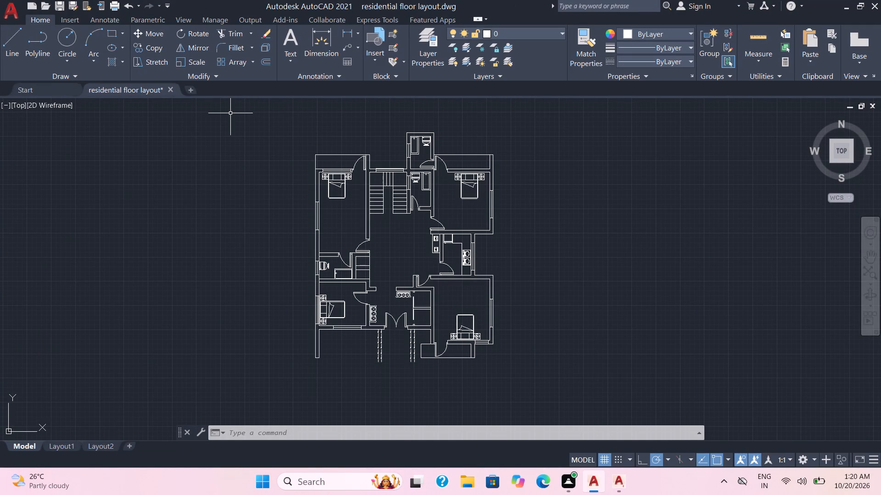
Start a multiline text label in the upper-left bedroom below the bed, with the first line reading M.BED ROOM.
{"action": "scroll", "coordinate": [565, 266], "scroll_direction": "up", "scroll_amount": 1}
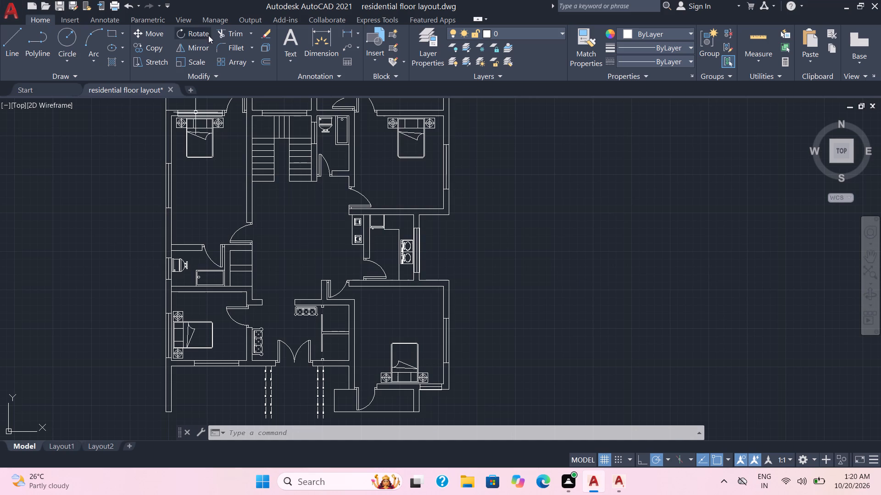
{"action": "left_click", "coordinate": [292, 48]}
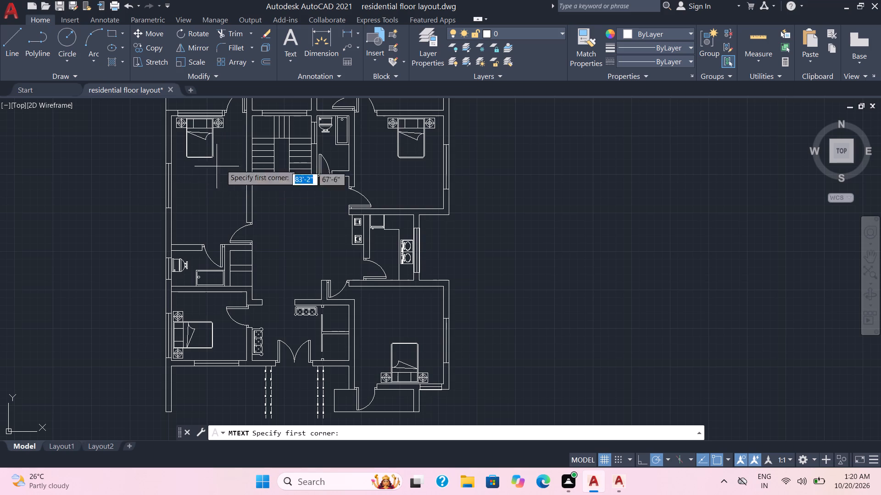
{"action": "double_click", "coordinate": [194, 193]}
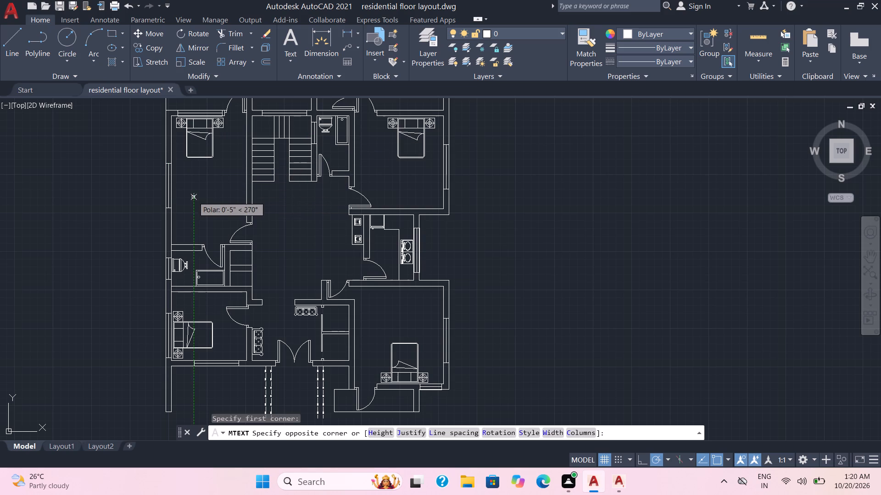
{"action": "left_click", "coordinate": [236, 204]}
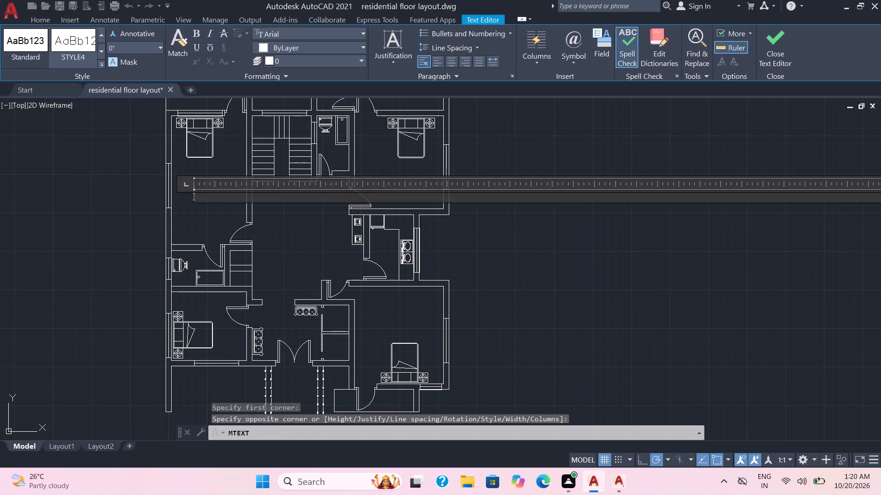
{"action": "key", "text": "m"}
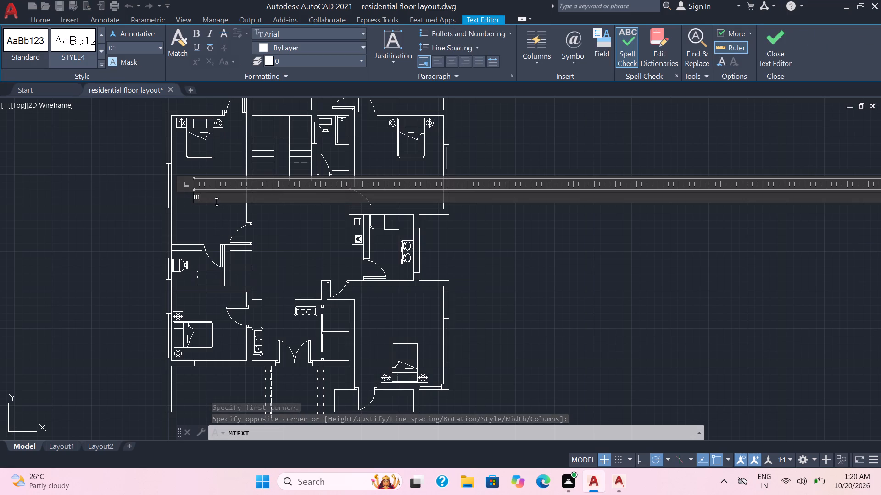
{"action": "key", "text": "BackSpace"}
{"action": "type", "text": "M."}
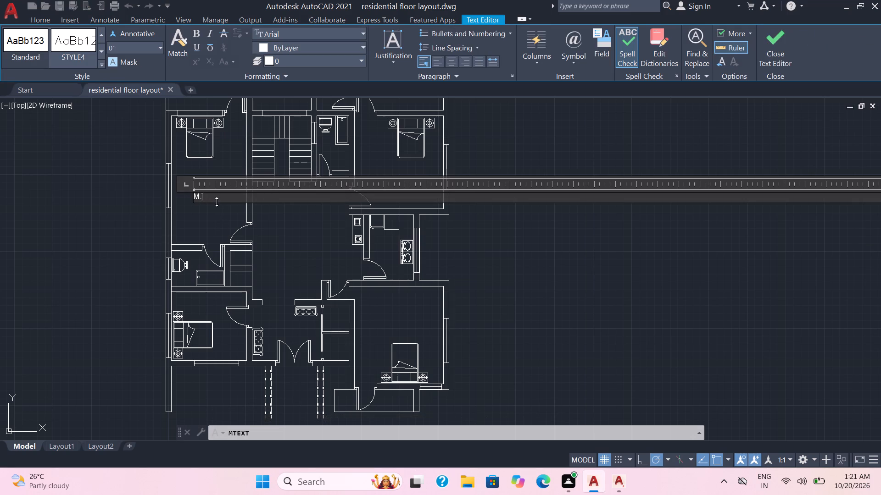
{"action": "type", "text": "BED"}
{"action": "key", "text": "space"}
{"action": "type", "text": "ROOM"}
Add a second line reading 10'2" x 13'6" to the bedroom label and finish the text.
{"action": "key", "text": "Return"}
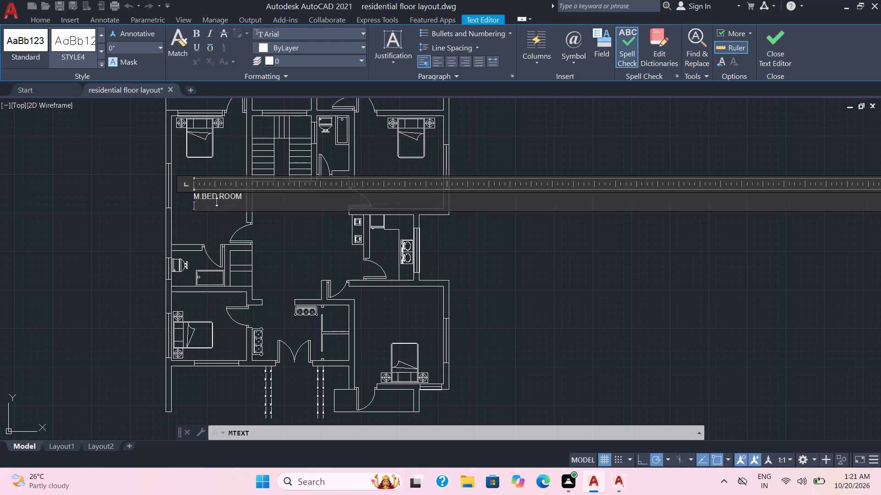
{"action": "type", "text": "10"}
{"action": "key", "text": "apostrophe"}
{"action": "key", "text": "2"}
{"action": "key", "text": "shift+quotedbl"}
{"action": "key", "text": "space"}
{"action": "key", "text": "shift+x"}
{"action": "key", "text": "space"}
{"action": "type", "text": "13'"}
{"action": "key", "text": "6"}
{"action": "key", "text": "shift+quotedbl"}
{"action": "left_click", "coordinate": [118, 179]}
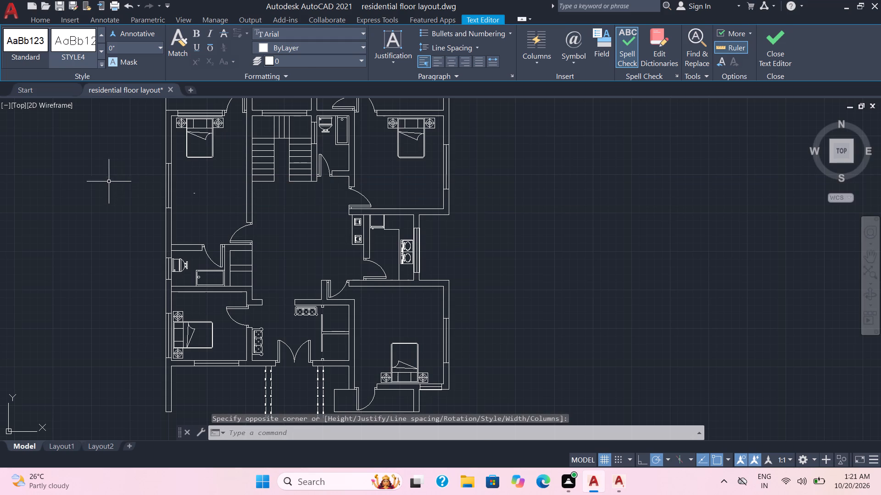
Select the new M.BED ROOM label and open its object properties.
{"action": "left_click", "coordinate": [203, 203]}
{"action": "left_click", "coordinate": [192, 180]}
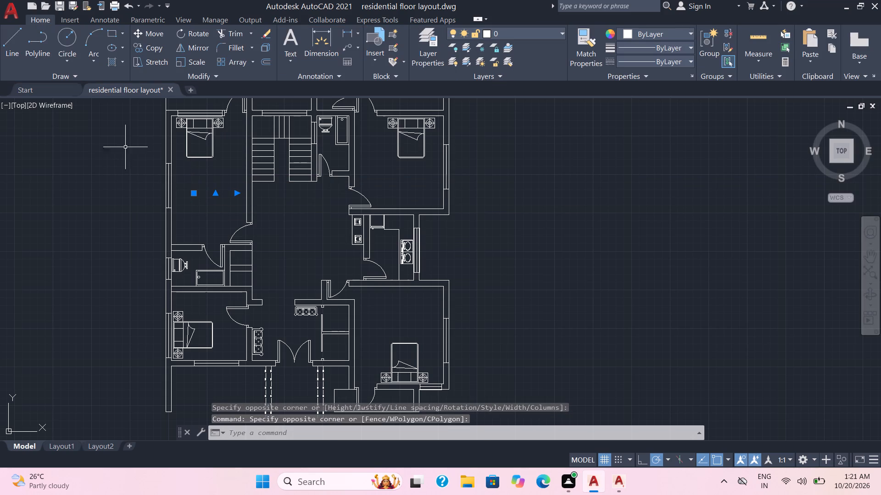
{"action": "key", "text": "ctrl+1"}
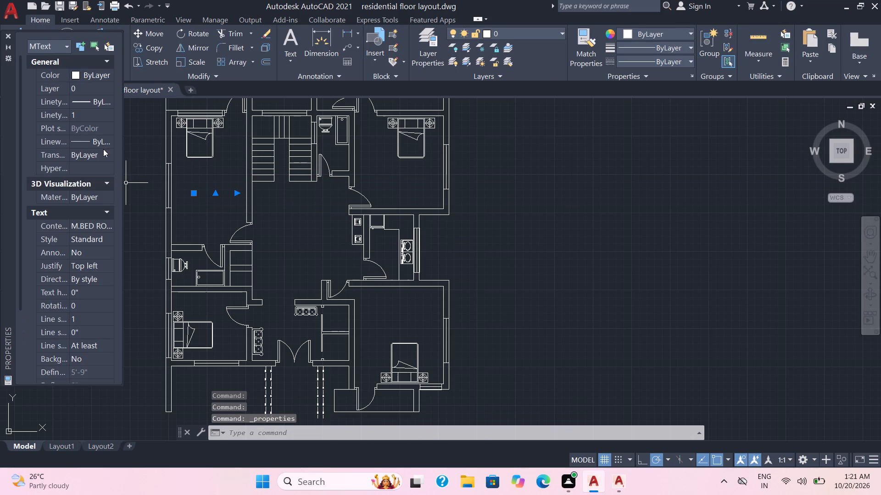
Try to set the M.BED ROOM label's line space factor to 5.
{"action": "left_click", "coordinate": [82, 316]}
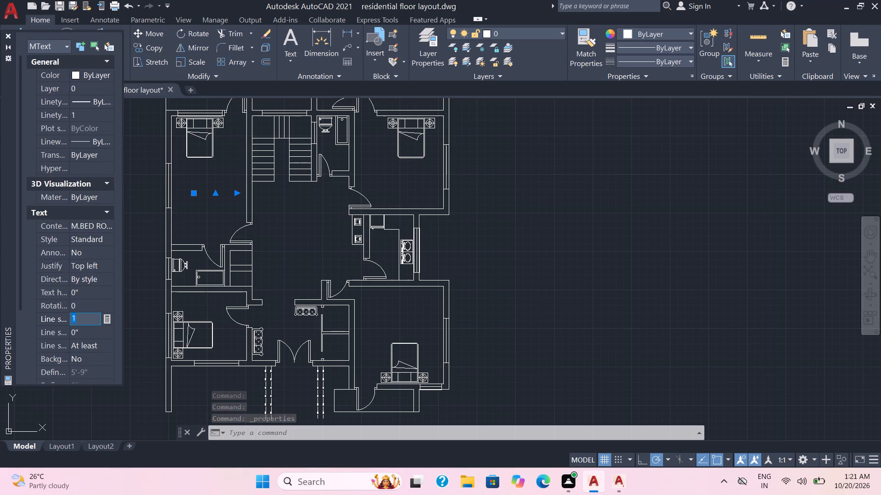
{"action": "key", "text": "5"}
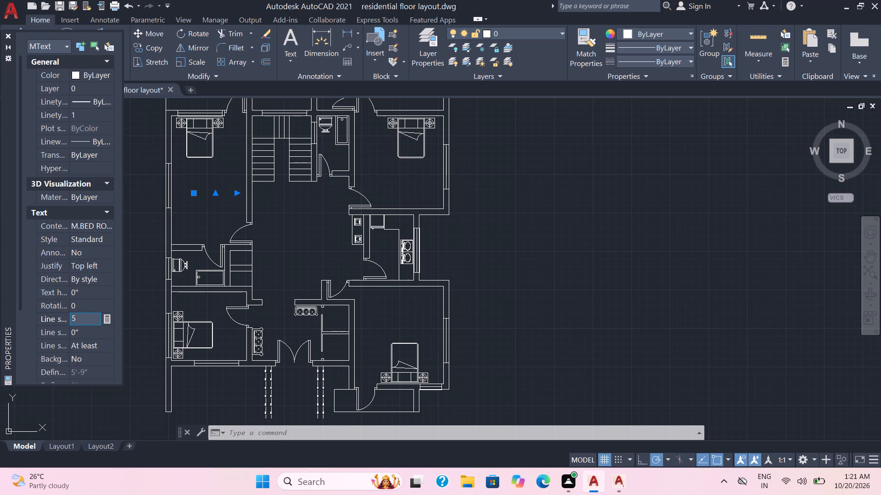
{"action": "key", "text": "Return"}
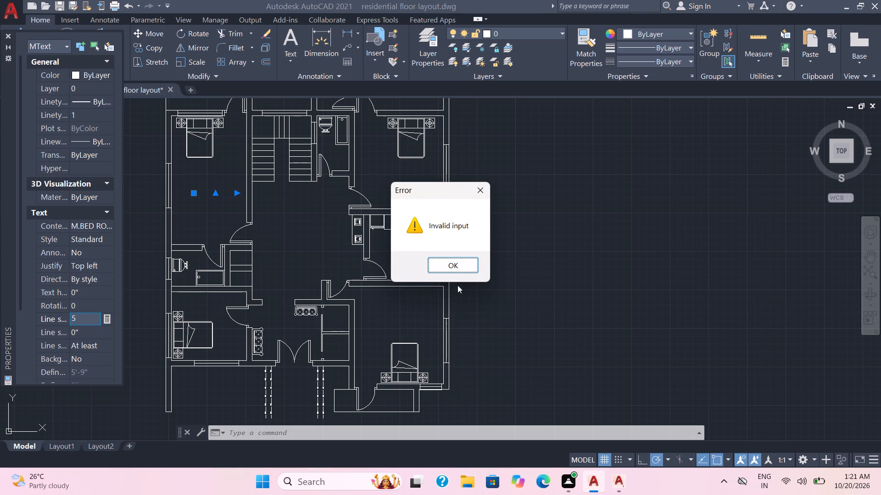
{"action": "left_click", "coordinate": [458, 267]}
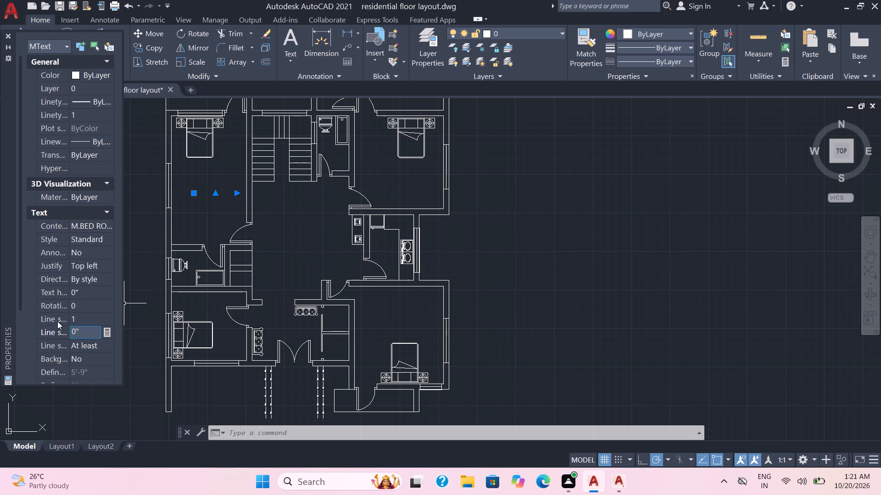
Set the text height of the M.BED ROOM label to 5".
{"action": "double_click", "coordinate": [98, 290]}
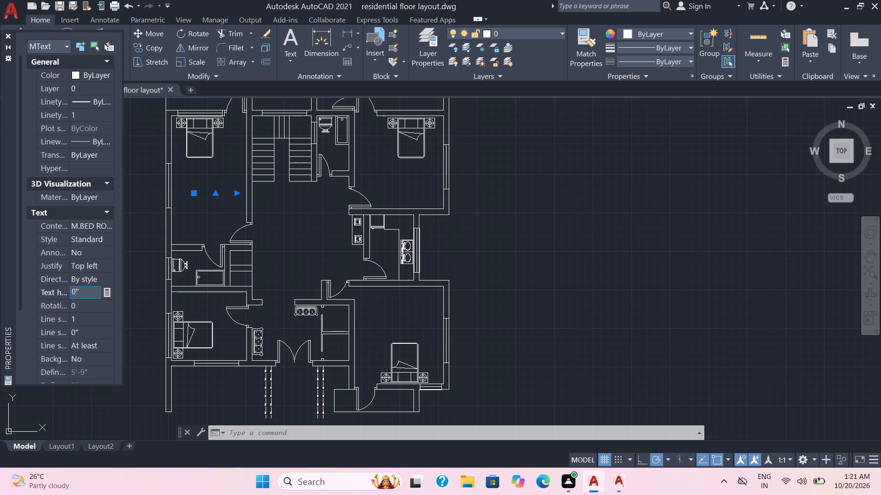
{"action": "key", "text": "5"}
{"action": "key", "text": "BackSpace"}
{"action": "key", "text": "BackSpace"}
{"action": "key", "text": "BackSpace"}
{"action": "key", "text": "BackSpace"}
{"action": "key", "text": "BackSpace"}
{"action": "key", "text": "5"}
{"action": "key", "text": "Return"}
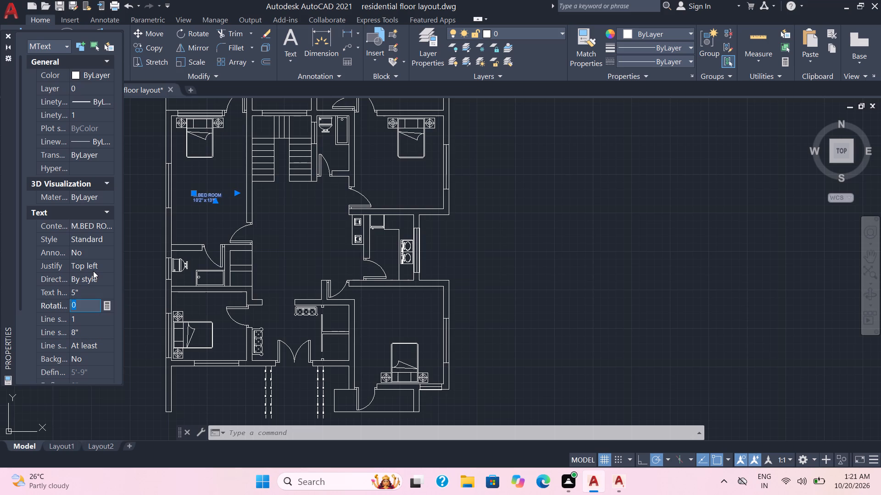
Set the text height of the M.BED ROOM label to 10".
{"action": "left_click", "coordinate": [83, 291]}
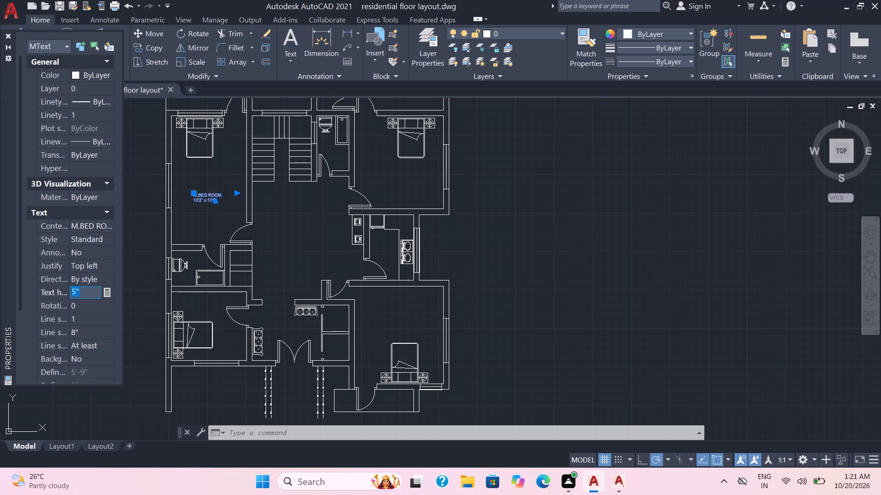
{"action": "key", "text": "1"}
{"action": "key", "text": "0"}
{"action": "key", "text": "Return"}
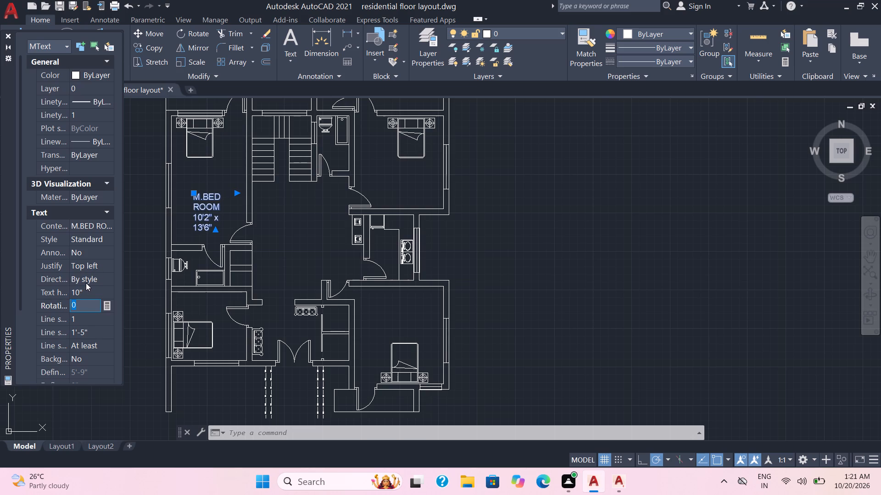
Set the M.BED ROOM label's text height to 5" and close the object properties.
{"action": "left_click", "coordinate": [90, 291]}
{"action": "key", "text": "5"}
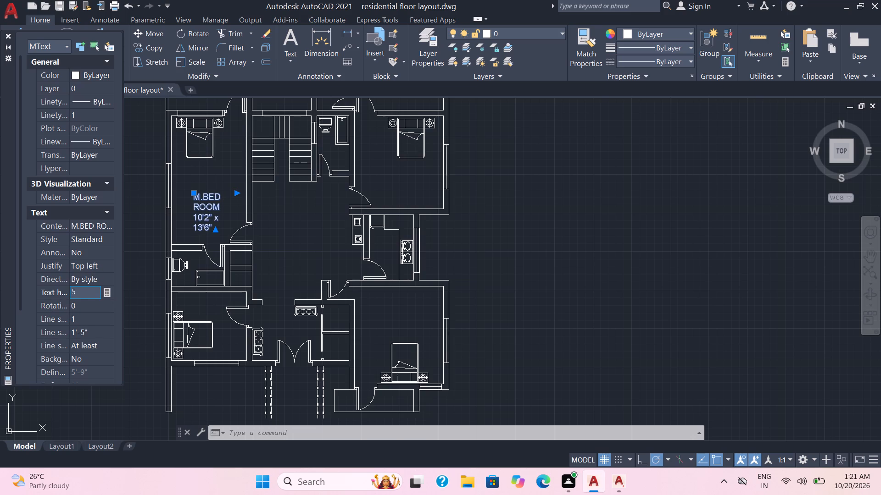
{"action": "key", "text": "Return"}
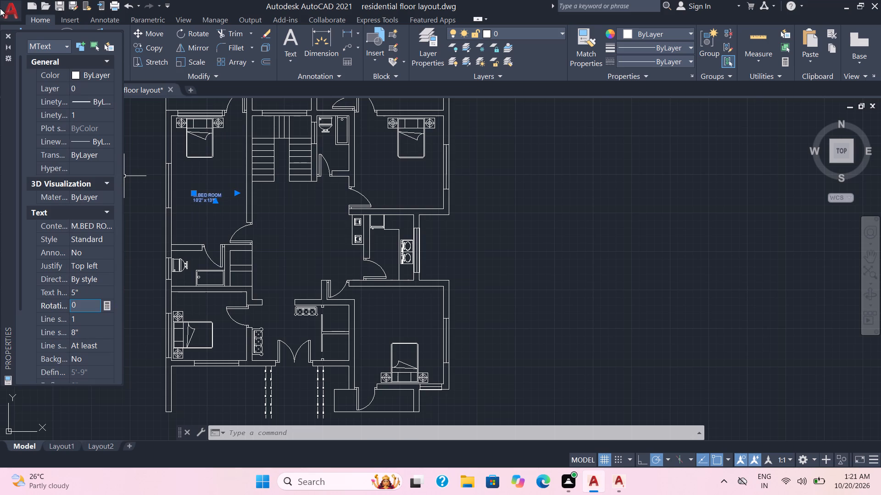
{"action": "left_click", "coordinate": [7, 35]}
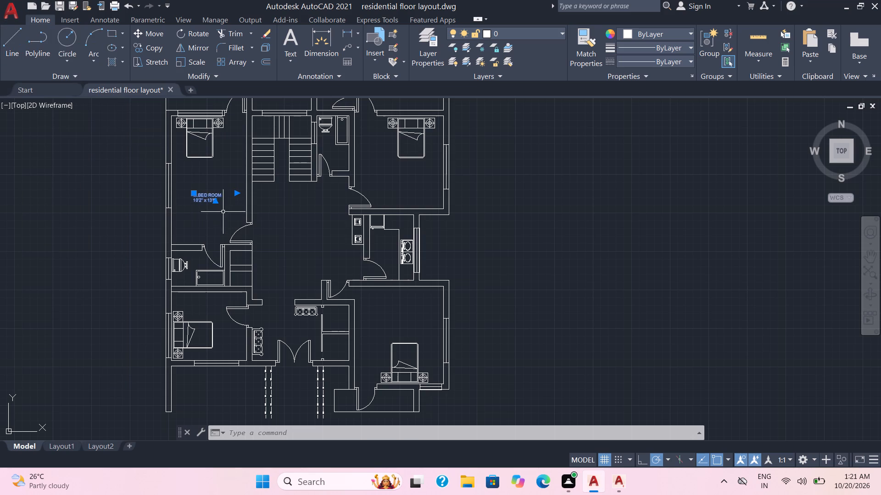
Copy the M.BED ROOM label from the master bedroom into the upper-left balcony, the staircase and the upper-right balcony.
{"action": "key", "text": "c"}
{"action": "key", "text": "o"}
{"action": "key", "text": "Return"}
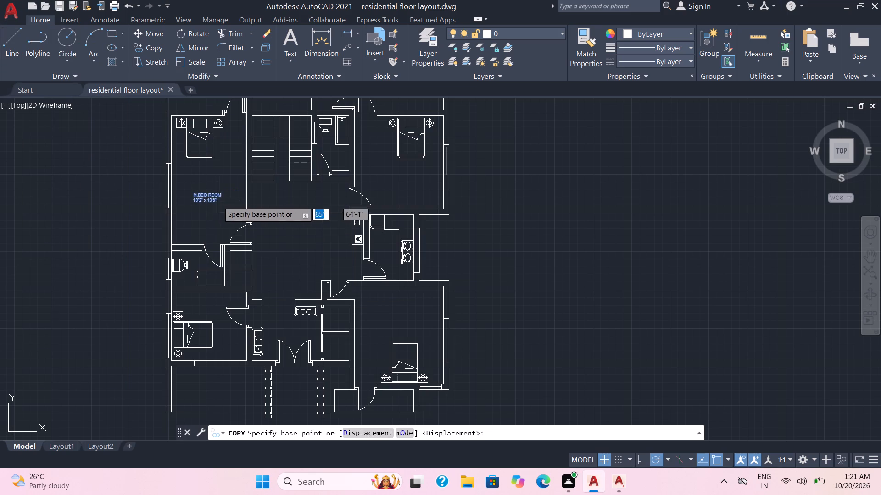
{"action": "left_click", "coordinate": [208, 195]}
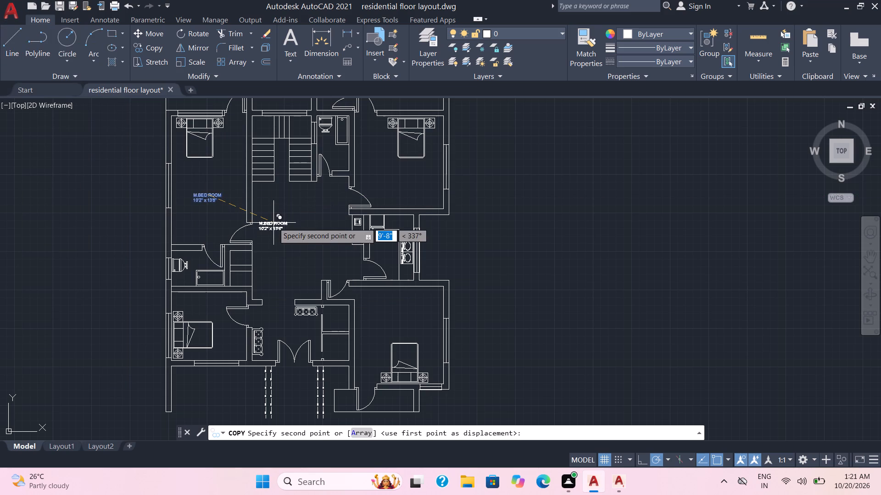
{"action": "middle_click_drag", "start_coordinate": [224, 181], "coordinate": [220, 235]}
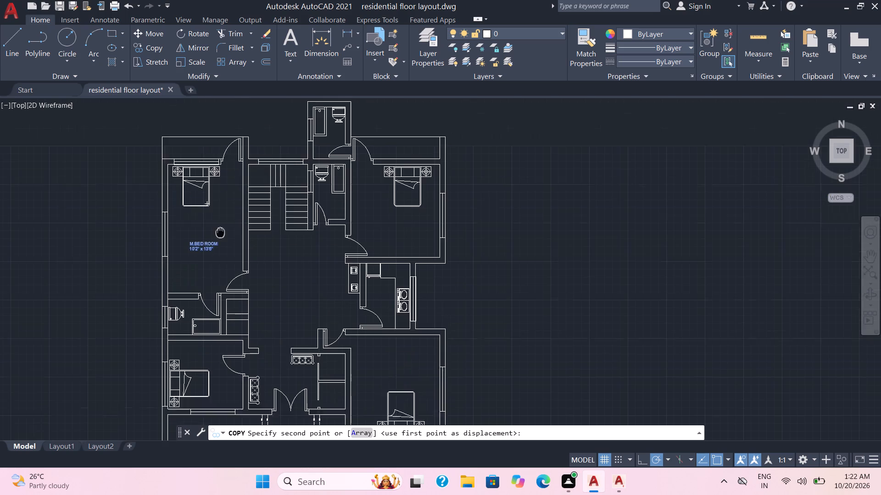
{"action": "middle_click_drag", "start_coordinate": [220, 235], "coordinate": [217, 254]}
{"action": "left_click", "coordinate": [191, 172]}
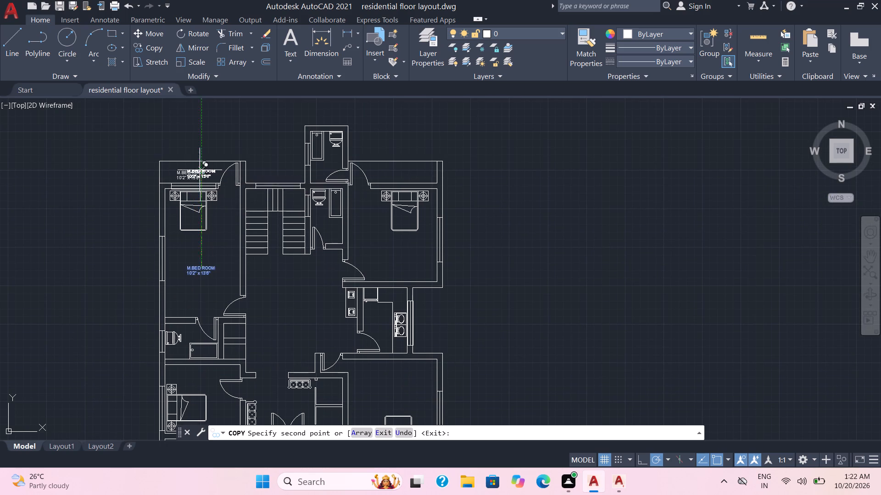
{"action": "scroll", "coordinate": [262, 198], "scroll_direction": "up", "scroll_amount": 3}
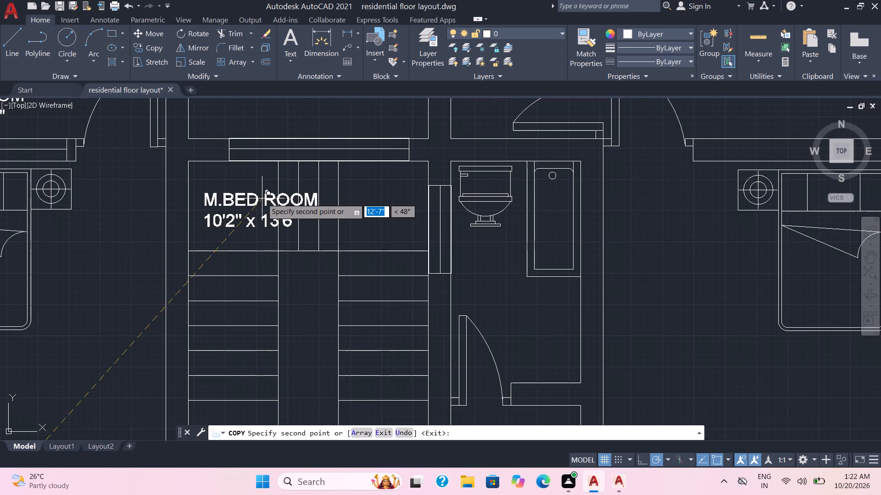
{"action": "left_click", "coordinate": [254, 197]}
{"action": "scroll", "coordinate": [334, 220], "scroll_direction": "down", "scroll_amount": 3}
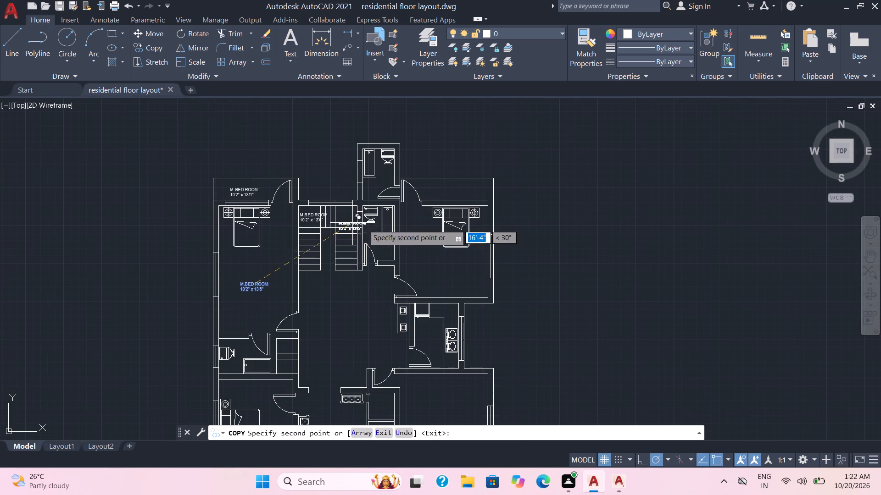
{"action": "scroll", "coordinate": [468, 213], "scroll_direction": "up", "scroll_amount": 2}
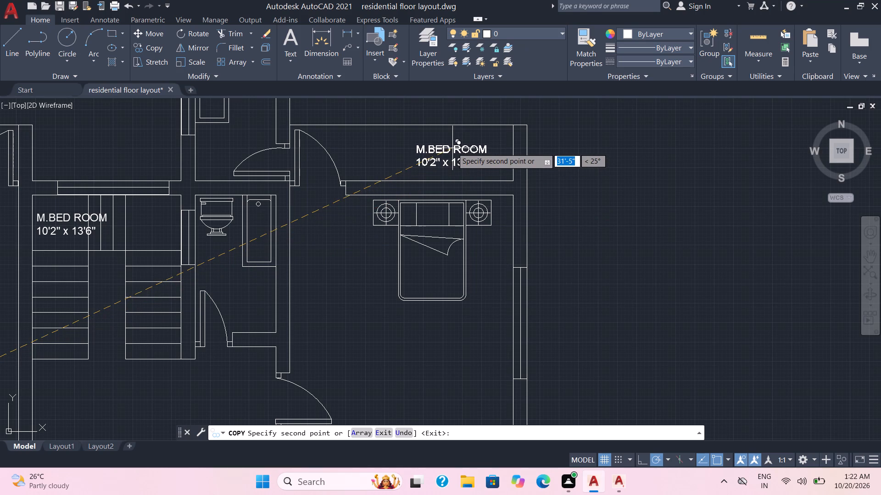
{"action": "left_click", "coordinate": [452, 148]}
Place further label copies in the bathroom below the master bedroom, the lower-left bedroom and the sofa area inside the entrance.
{"action": "scroll", "coordinate": [228, 258], "scroll_direction": "down", "scroll_amount": 1}
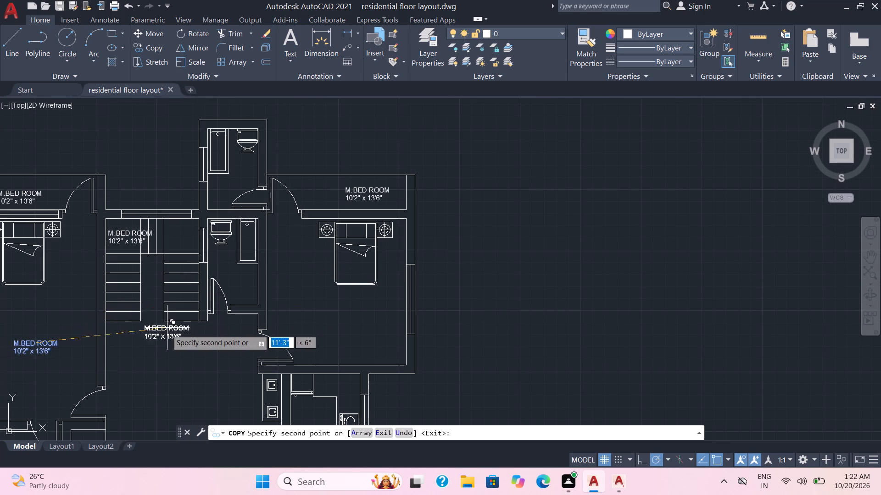
{"action": "middle_click_drag", "start_coordinate": [165, 334], "coordinate": [376, 253]}
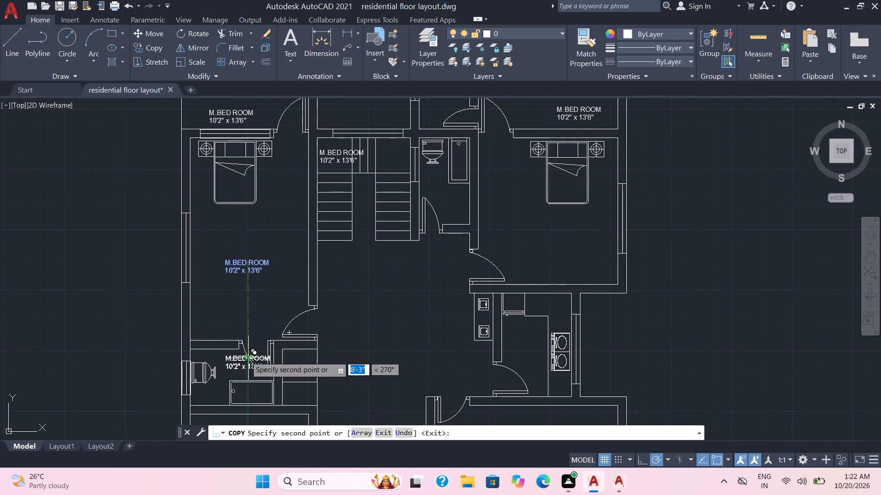
{"action": "middle_click_drag", "start_coordinate": [246, 357], "coordinate": [304, 219]}
{"action": "scroll", "coordinate": [292, 227], "scroll_direction": "up", "scroll_amount": 1}
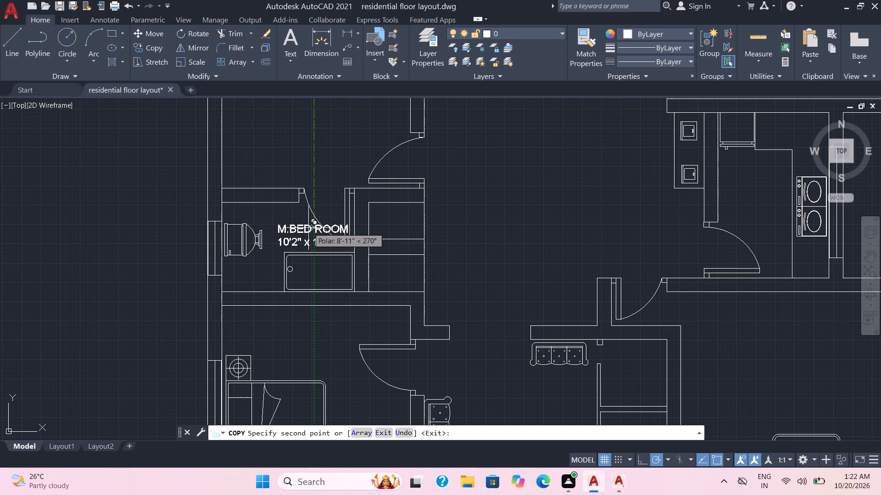
{"action": "left_click", "coordinate": [308, 228]}
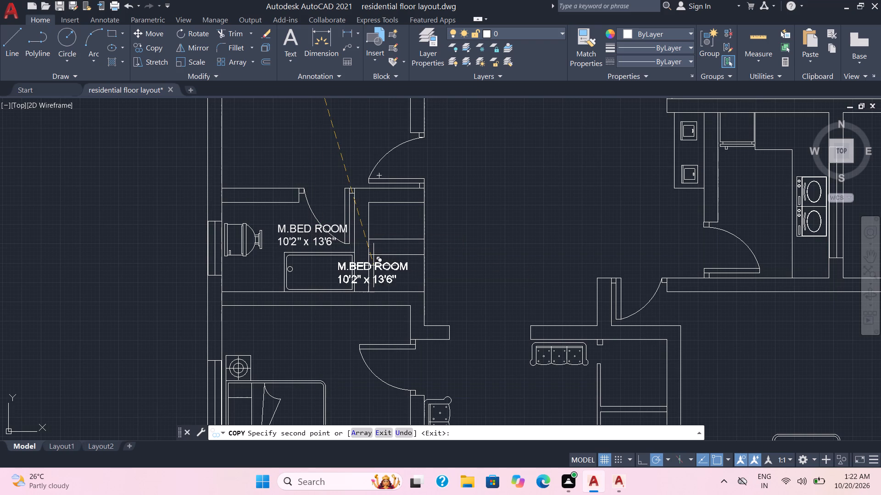
{"action": "left_click", "coordinate": [306, 328]}
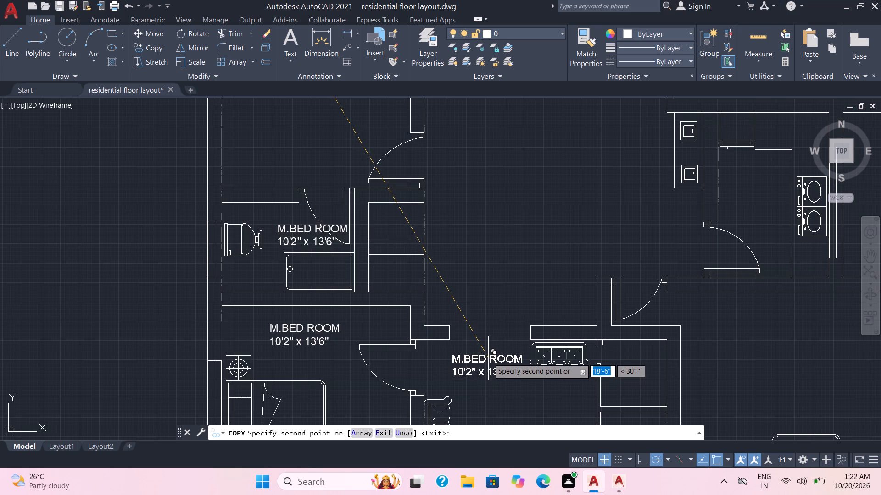
{"action": "left_click", "coordinate": [488, 358]}
Place label copies in the lower-right bedroom above its bed and in the two small rooms between it and the entrance.
{"action": "middle_click_drag", "start_coordinate": [694, 374], "coordinate": [440, 239]}
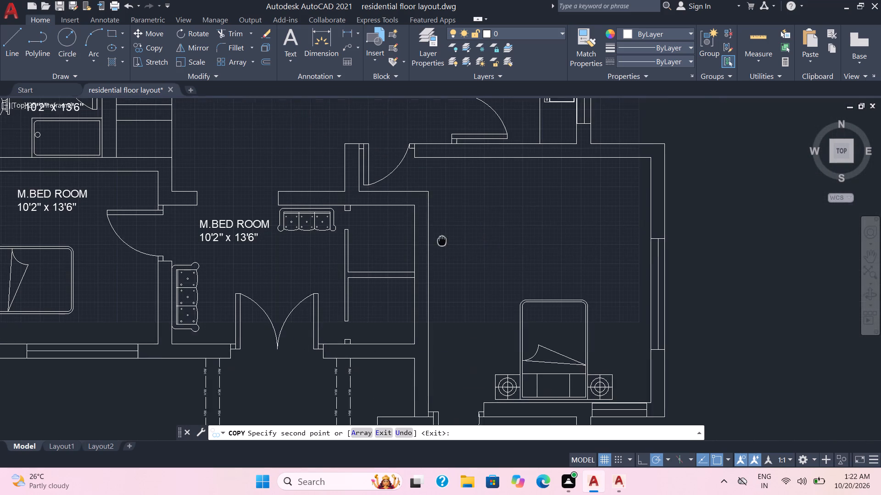
{"action": "middle_click_drag", "start_coordinate": [440, 239], "coordinate": [437, 237]}
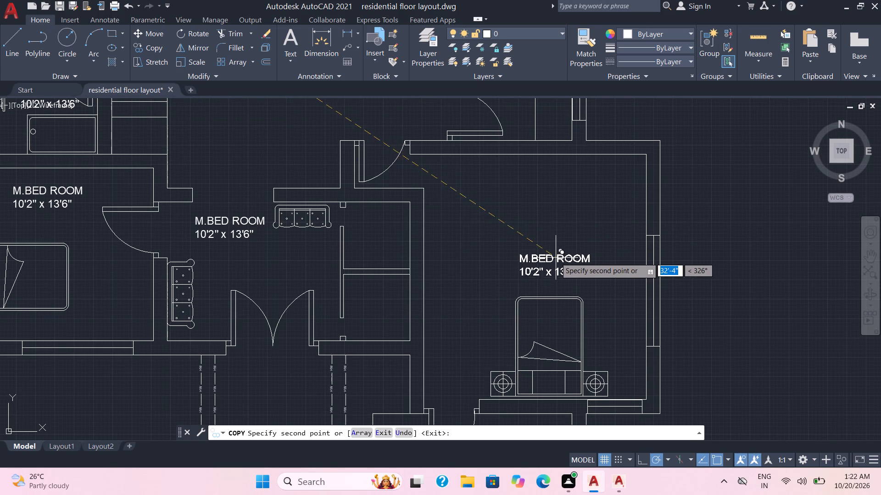
{"action": "left_click", "coordinate": [558, 230]}
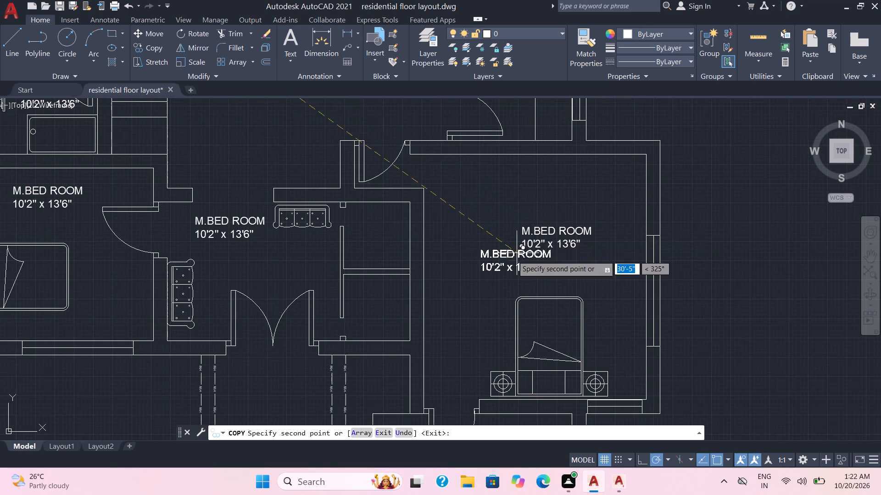
{"action": "scroll", "coordinate": [496, 269], "scroll_direction": "down", "scroll_amount": 1}
{"action": "middle_click_drag", "start_coordinate": [482, 286], "coordinate": [511, 235]}
{"action": "scroll", "coordinate": [477, 238], "scroll_direction": "up", "scroll_amount": 2}
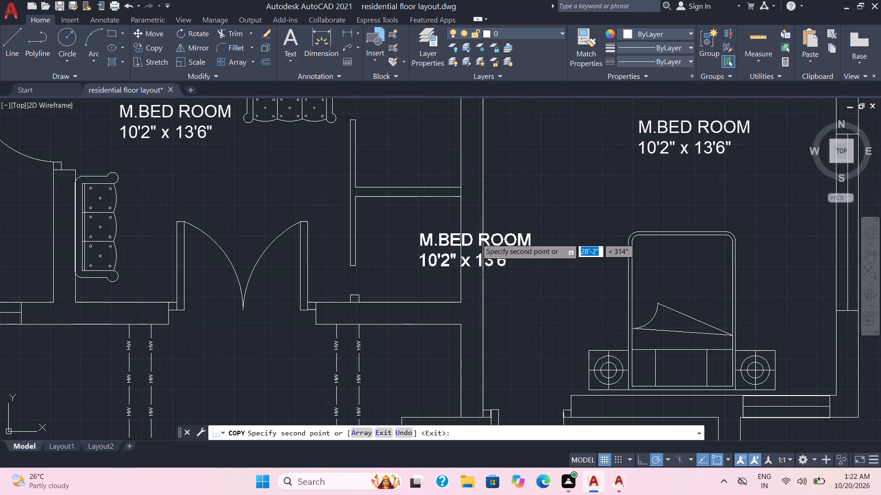
{"action": "left_click", "coordinate": [426, 239]}
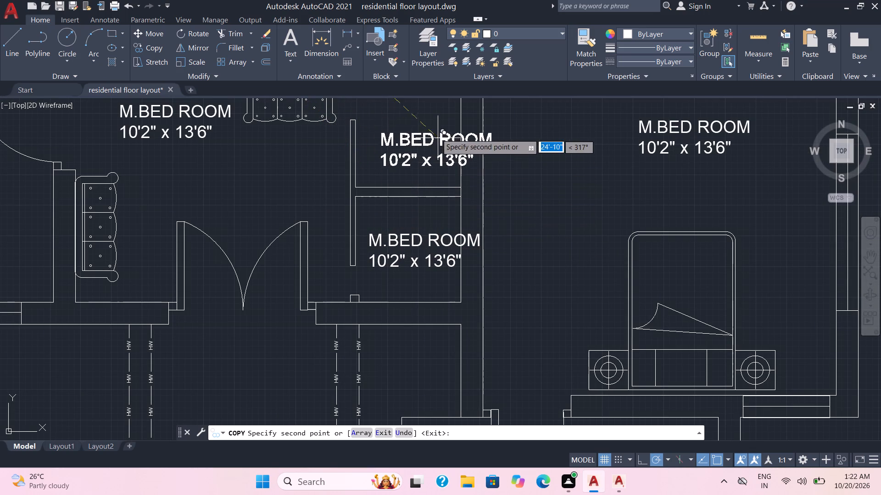
{"action": "left_click", "coordinate": [431, 125]}
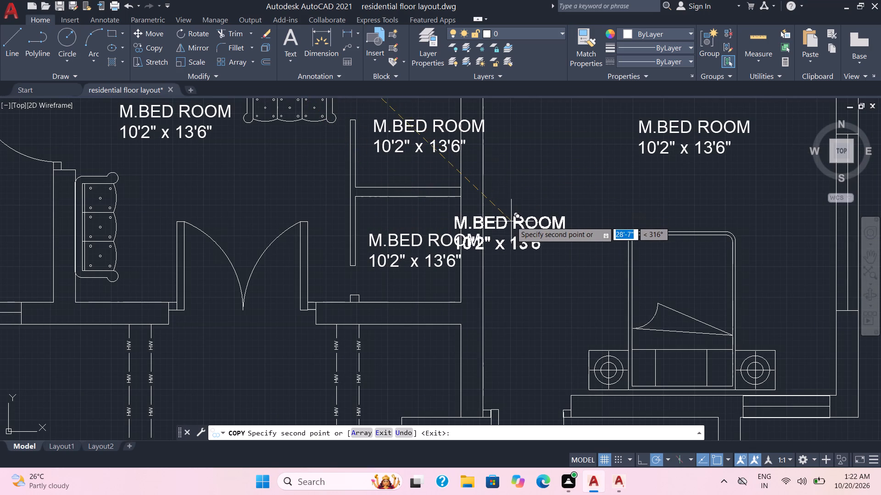
Place label copies in the kitchen, the small balcony below the lower-right bedroom and the porch outside the double entrance door.
{"action": "scroll", "coordinate": [511, 221], "scroll_direction": "down", "scroll_amount": 3}
{"action": "middle_click_drag", "start_coordinate": [529, 199], "coordinate": [512, 289]}
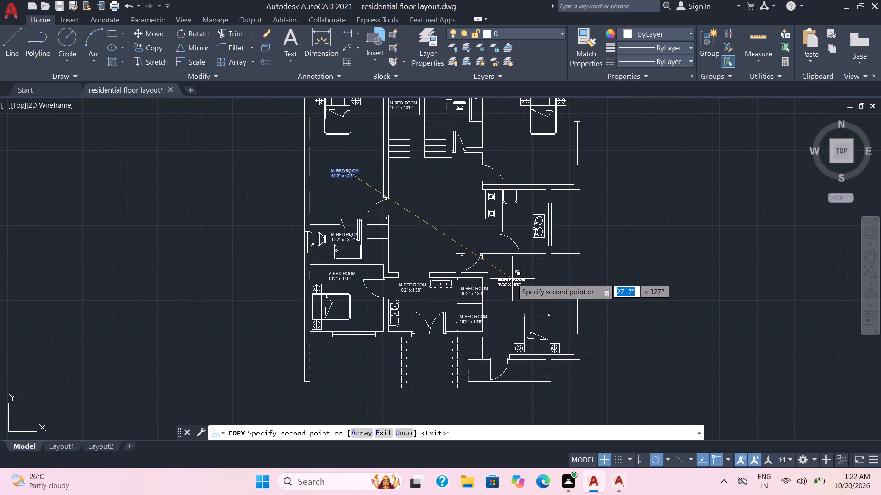
{"action": "scroll", "coordinate": [515, 238], "scroll_direction": "up", "scroll_amount": 3}
{"action": "left_click", "coordinate": [520, 165]}
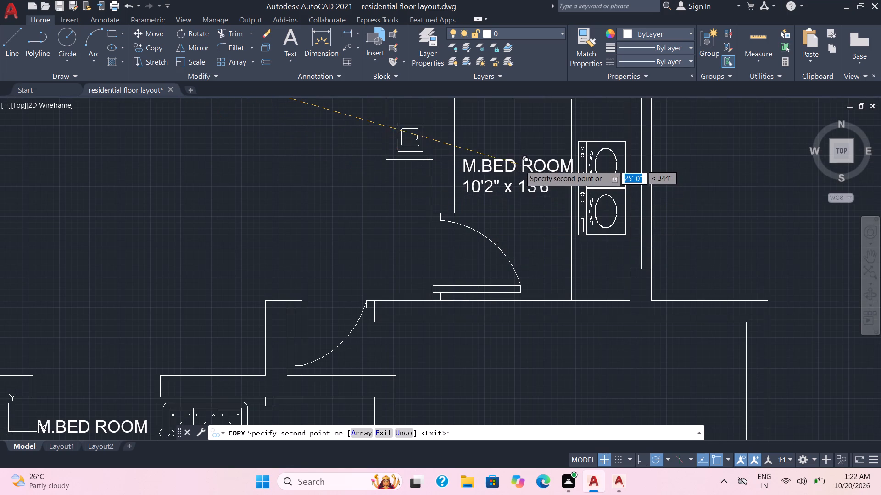
{"action": "scroll", "coordinate": [524, 172], "scroll_direction": "down", "scroll_amount": 3}
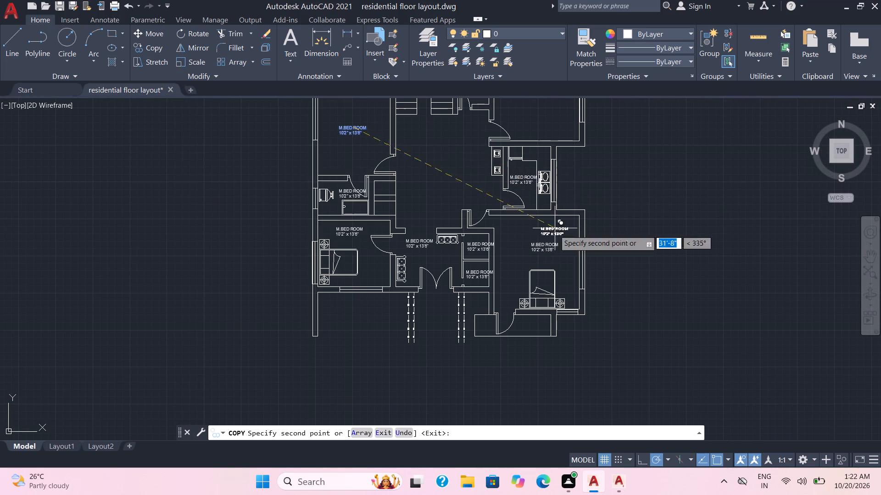
{"action": "scroll", "coordinate": [522, 324], "scroll_direction": "up", "scroll_amount": 3}
{"action": "left_click", "coordinate": [551, 328]}
{"action": "scroll", "coordinate": [552, 323], "scroll_direction": "down", "scroll_amount": 3}
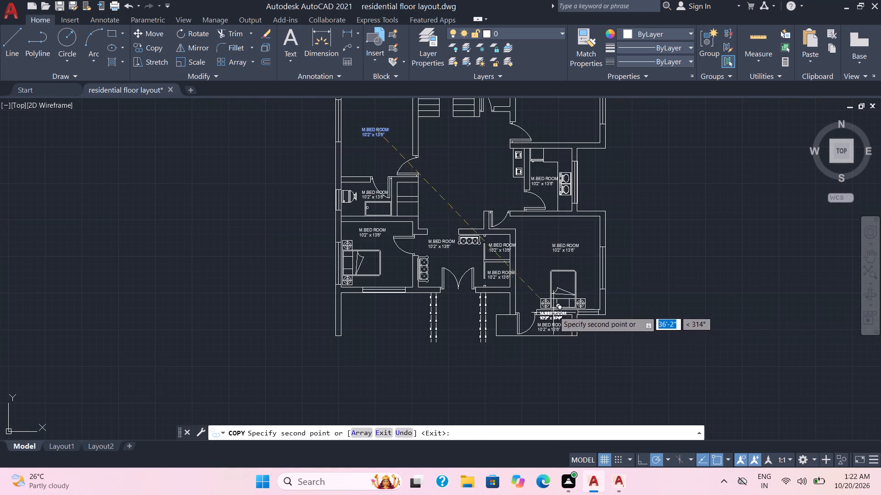
{"action": "left_click", "coordinate": [459, 322]}
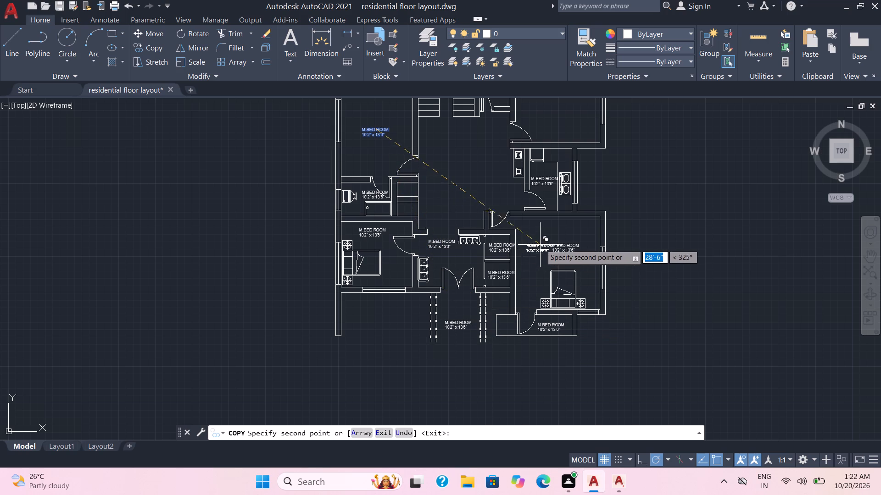
Place label copies in the upper-right bedroom, the bathroom beside the stairs and the topmost bathroom, and finish copying.
{"action": "middle_click_drag", "start_coordinate": [516, 356], "coordinate": [519, 331]}
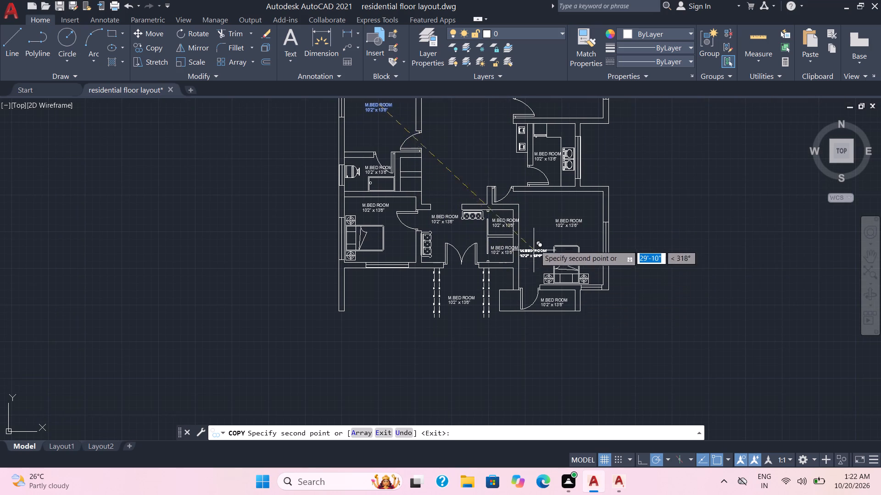
{"action": "middle_click_drag", "start_coordinate": [536, 237], "coordinate": [457, 433]}
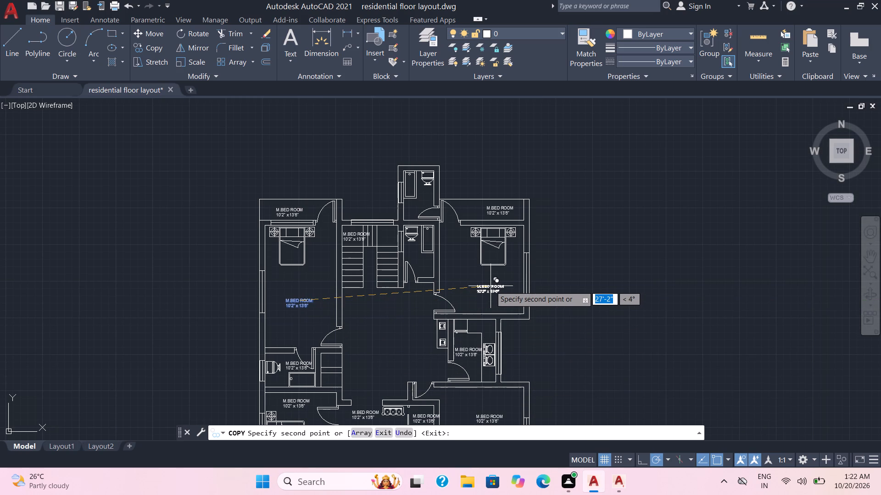
{"action": "left_click", "coordinate": [491, 286]}
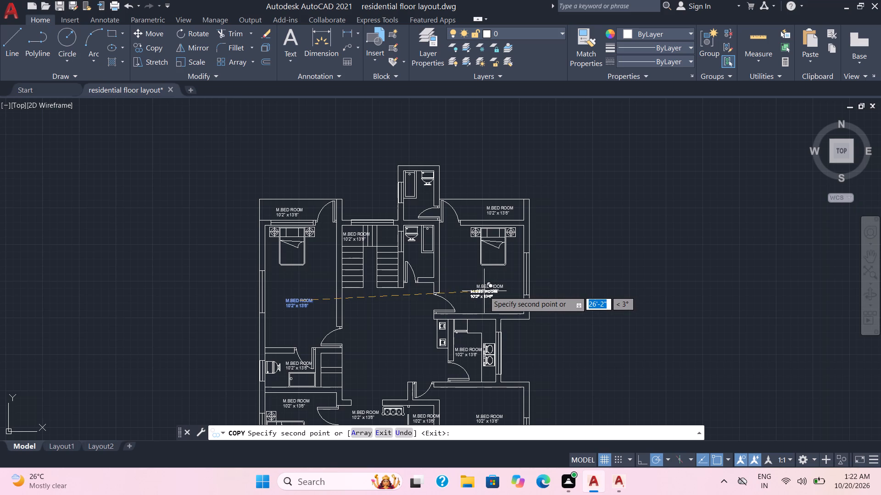
{"action": "scroll", "coordinate": [411, 262], "scroll_direction": "up", "scroll_amount": 3}
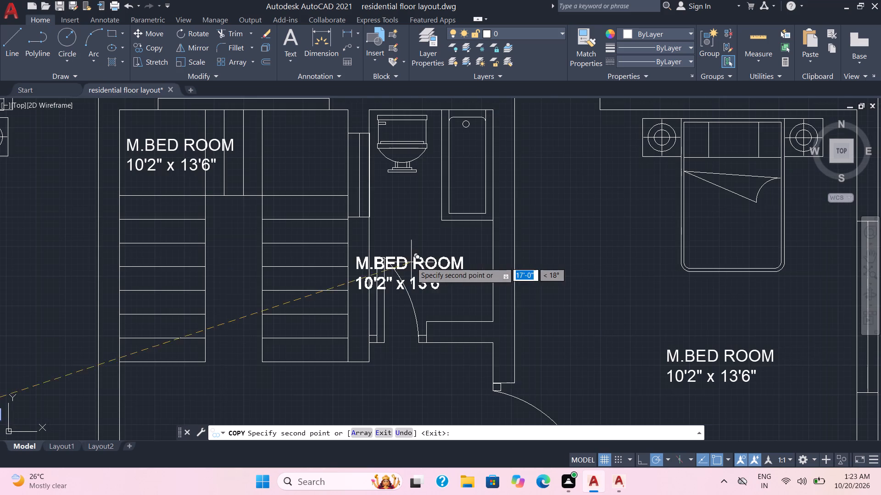
{"action": "left_click", "coordinate": [446, 245]}
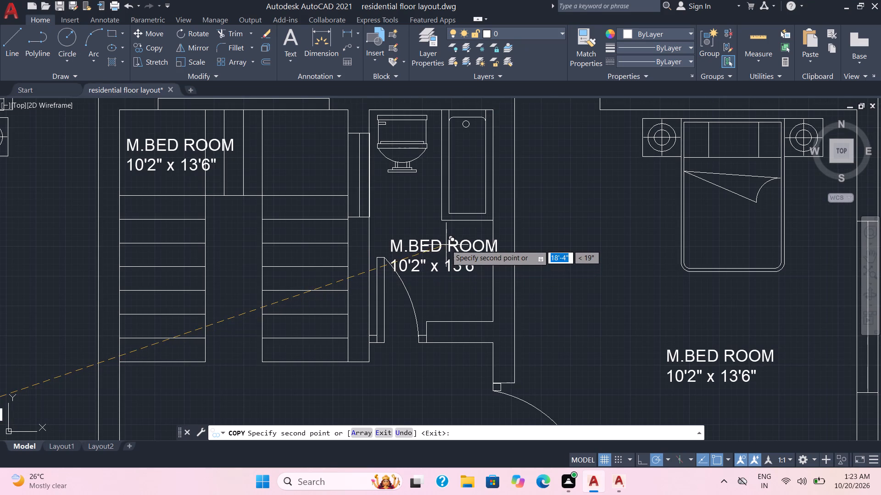
{"action": "scroll", "coordinate": [446, 245], "scroll_direction": "down", "scroll_amount": 2}
{"action": "middle_click_drag", "start_coordinate": [445, 230], "coordinate": [430, 322]}
{"action": "scroll", "coordinate": [433, 229], "scroll_direction": "up", "scroll_amount": 3}
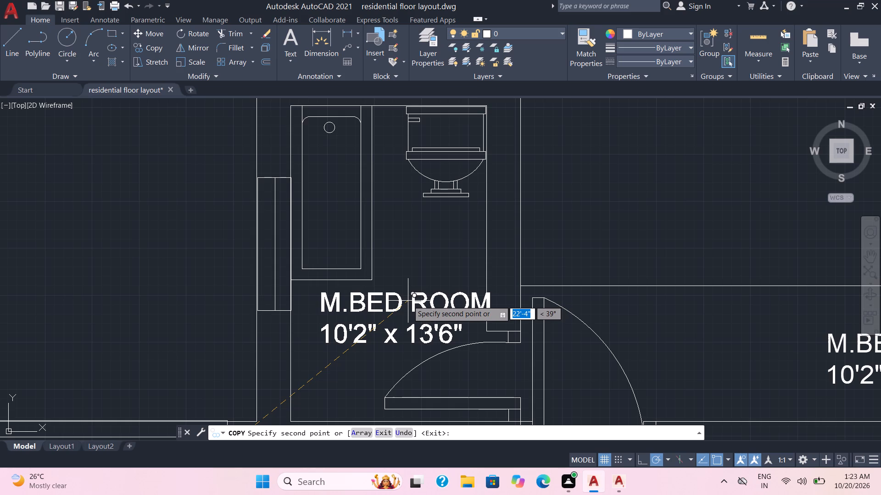
{"action": "left_click", "coordinate": [465, 233]}
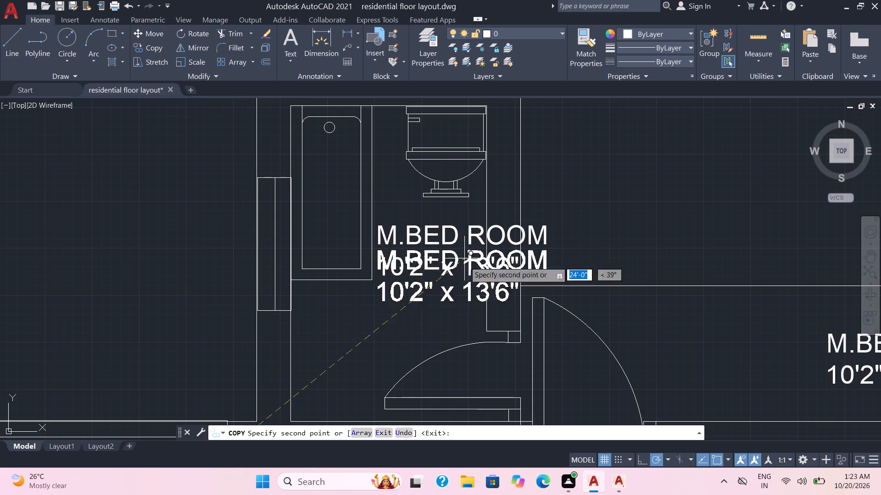
{"action": "key", "text": "Escape"}
Replace the label in the strip above the upper-left bedroom with VERANDA.
{"action": "scroll", "coordinate": [487, 335], "scroll_direction": "down", "scroll_amount": 2}
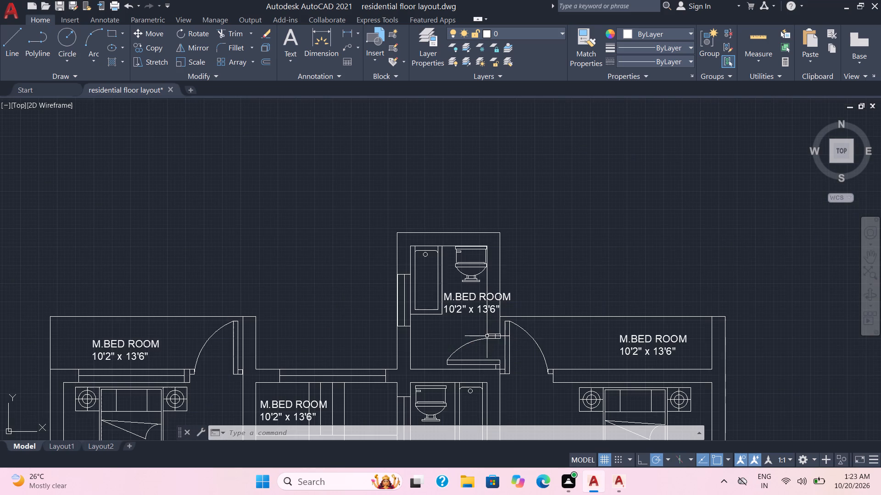
{"action": "middle_click_drag", "start_coordinate": [251, 304], "coordinate": [310, 257]}
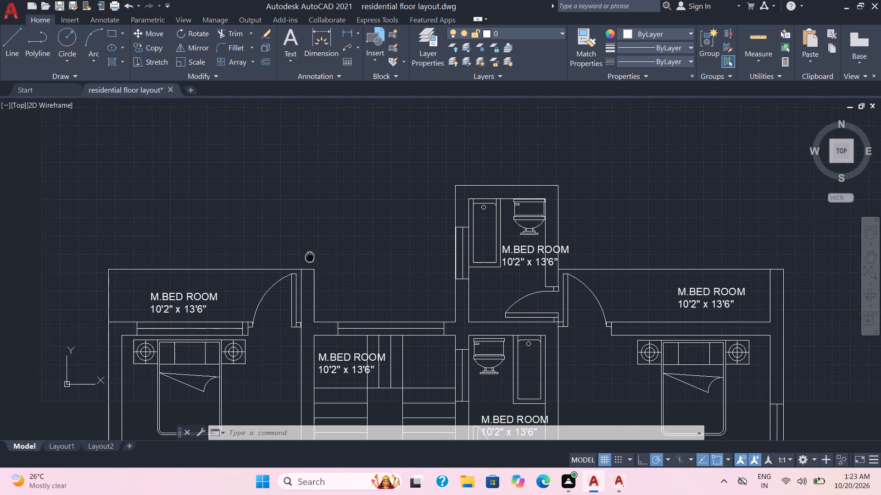
{"action": "middle_click_drag", "start_coordinate": [310, 257], "coordinate": [311, 257]}
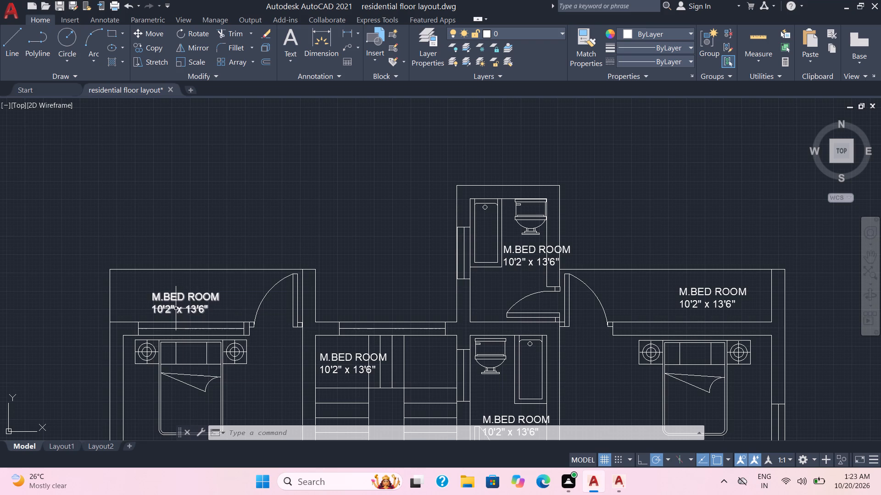
{"action": "double_click", "coordinate": [190, 301]}
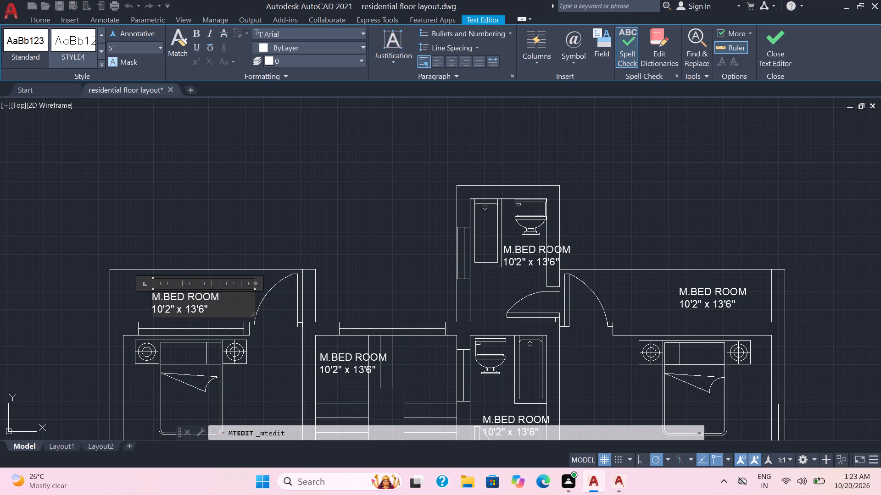
{"action": "left_click_drag", "start_coordinate": [218, 315], "coordinate": [156, 288]}
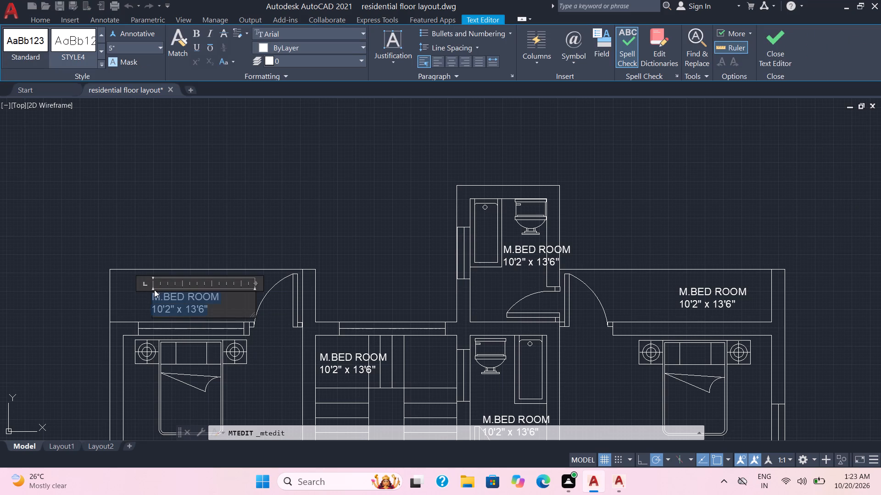
{"action": "type", "text": "VETRA"}
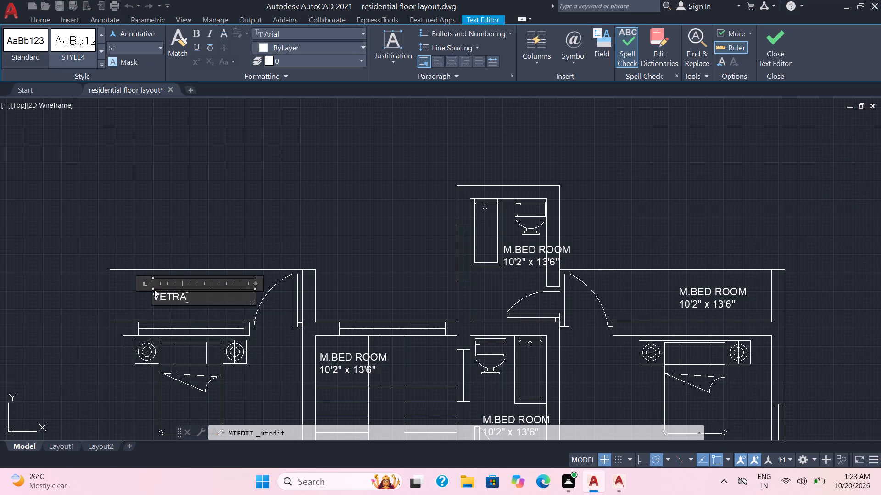
{"action": "key", "text": "n"}
{"action": "key", "text": "BackSpace"}
{"action": "key", "text": "BackSpace"}
{"action": "key", "text": "BackSpace"}
{"action": "key", "text": "BackSpace"}
{"action": "type", "text": "RANDA"}
{"action": "left_click", "coordinate": [167, 187]}
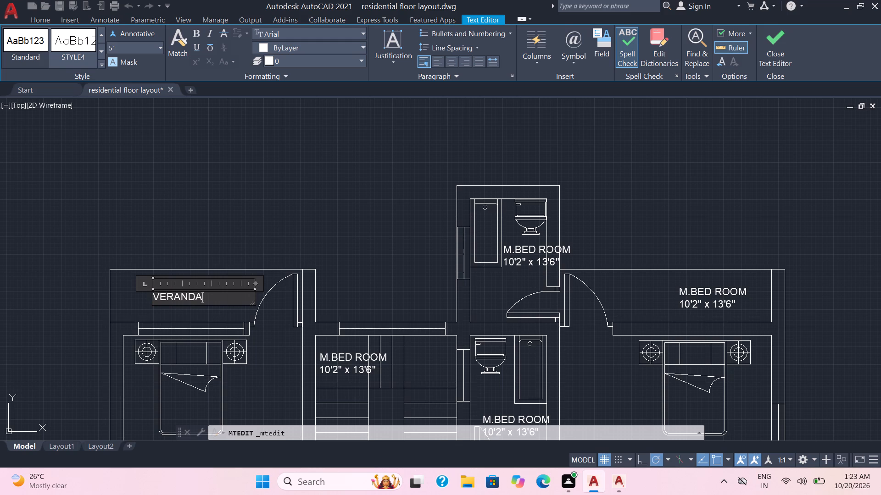
Change the name line of the topmost bathroom's label to BATH.
{"action": "double_click", "coordinate": [534, 258]}
{"action": "double_click", "coordinate": [530, 251]}
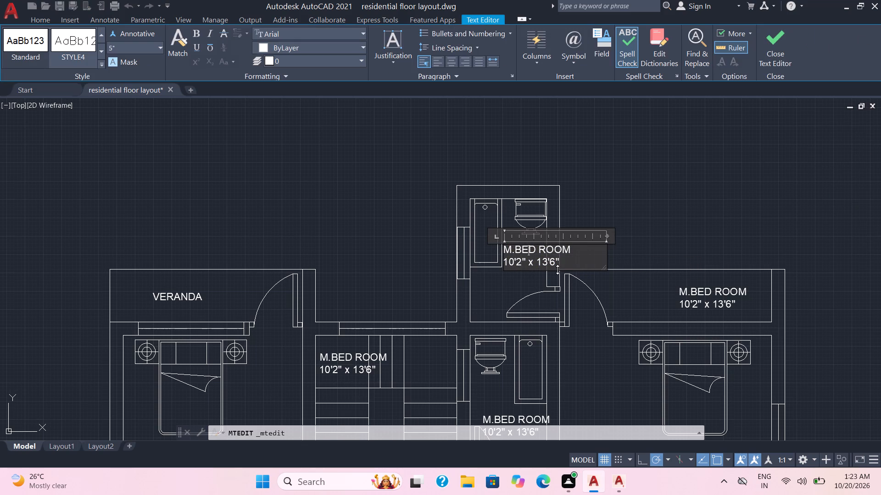
{"action": "left_click_drag", "start_coordinate": [570, 248], "coordinate": [476, 231]}
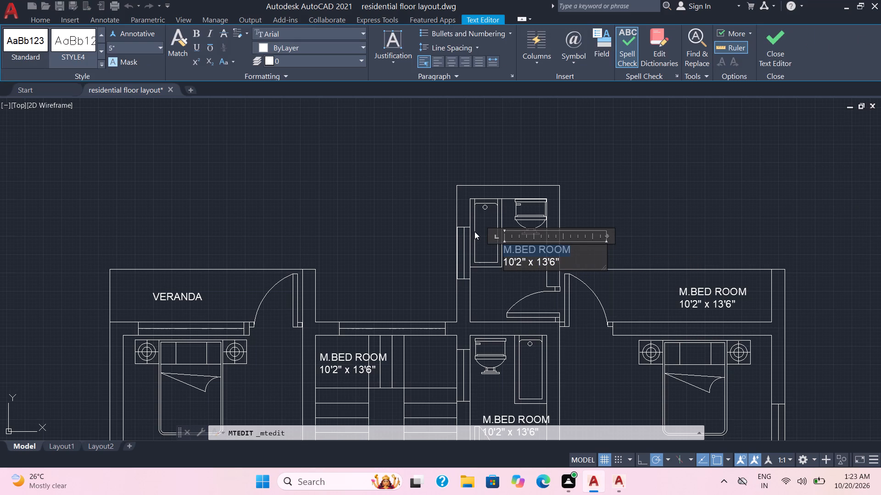
{"action": "type", "text": "BATH"}
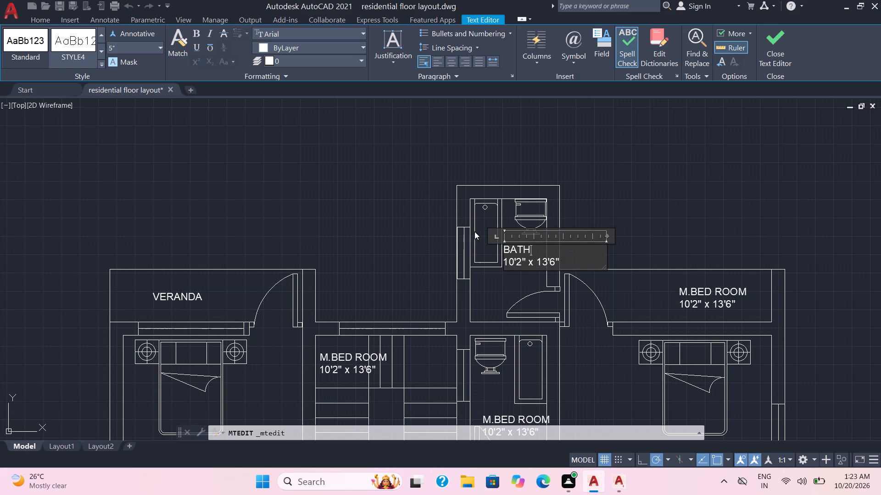
Set the dimensions line of the topmost bathroom's label to 6'6" x 7'0" and finish editing it.
{"action": "left_click", "coordinate": [514, 264]}
{"action": "key", "text": "BackSpace"}
{"action": "key", "text": "BackSpace"}
{"action": "key", "text": "6"}
{"action": "key", "text": "Right"}
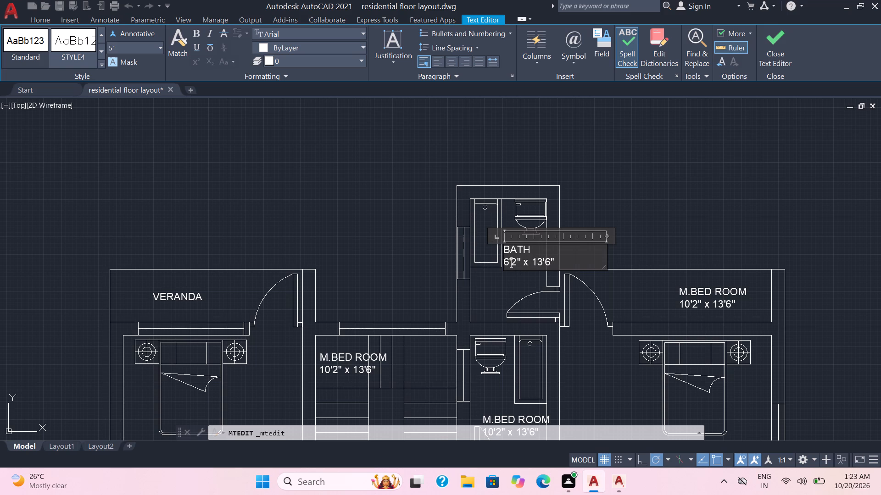
{"action": "key", "text": "Right"}
{"action": "key", "text": "BackSpace"}
{"action": "key", "text": "6"}
{"action": "key", "text": "Right"}
{"action": "key", "text": "Right"}
{"action": "key", "text": "Right"}
{"action": "key", "text": "Right"}
{"action": "key", "text": "Right"}
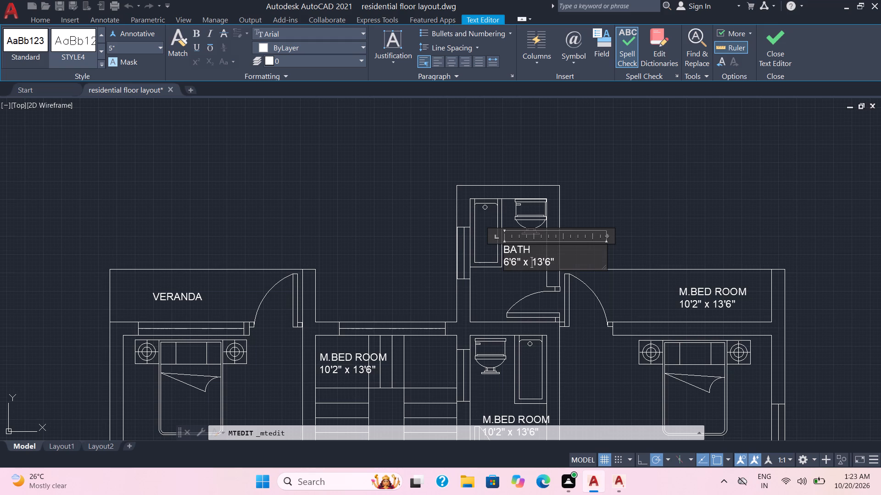
{"action": "key", "text": "Right"}
{"action": "key", "text": "BackSpace"}
{"action": "key", "text": "BackSpace"}
{"action": "key", "text": "7"}
{"action": "key", "text": "Right"}
{"action": "key", "text": "Right"}
{"action": "key", "text": "BackSpace"}
{"action": "key", "text": "0"}
{"action": "left_click", "coordinate": [667, 219]}
Replace the label in the strip above the upper-right bedroom with VARENDA.
{"action": "double_click", "coordinate": [725, 303]}
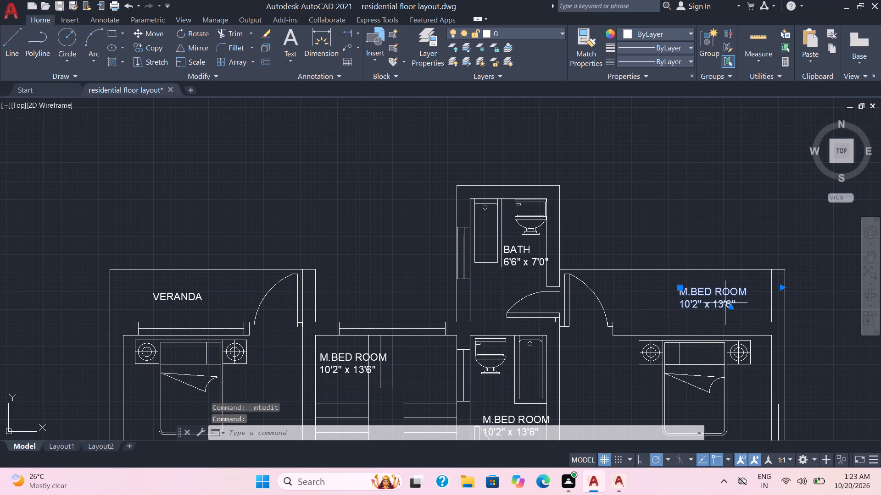
{"action": "left_click_drag", "start_coordinate": [742, 301], "coordinate": [657, 290]}
{"action": "type", "text": "VARENDA"}
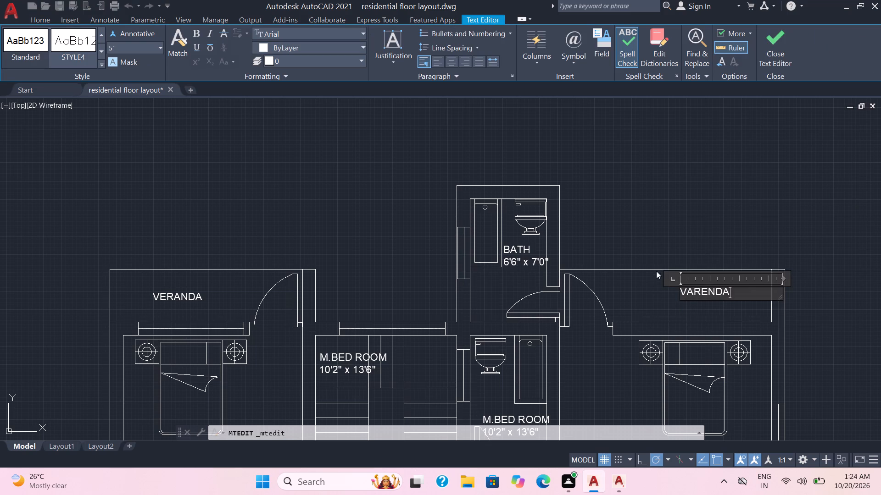
{"action": "left_click", "coordinate": [658, 202]}
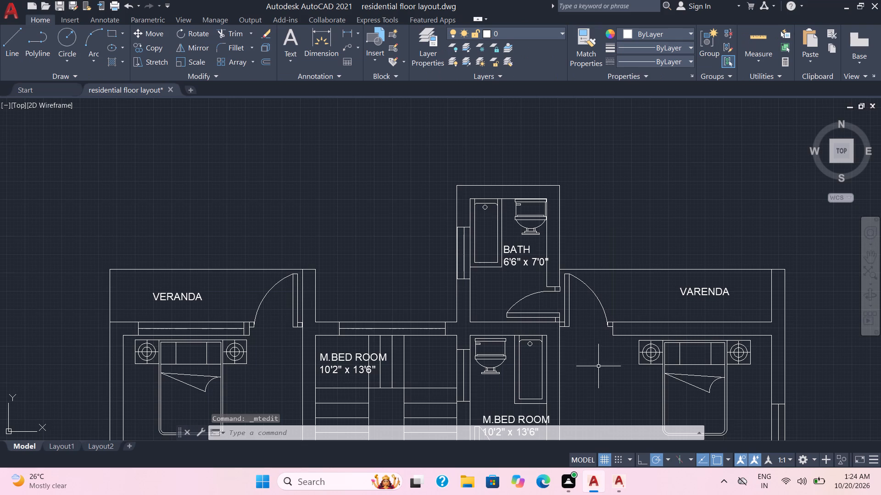
Replace the label at the top of the staircase with STAIRS.
{"action": "middle_click_drag", "start_coordinate": [598, 366], "coordinate": [713, 148]}
{"action": "double_click", "coordinate": [476, 152]}
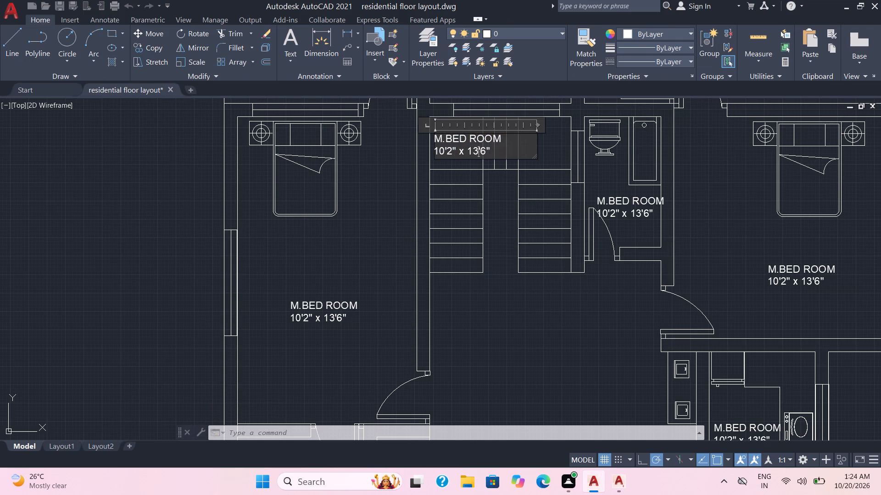
{"action": "left_click_drag", "start_coordinate": [490, 152], "coordinate": [438, 143]}
{"action": "type", "text": "STAIRS"}
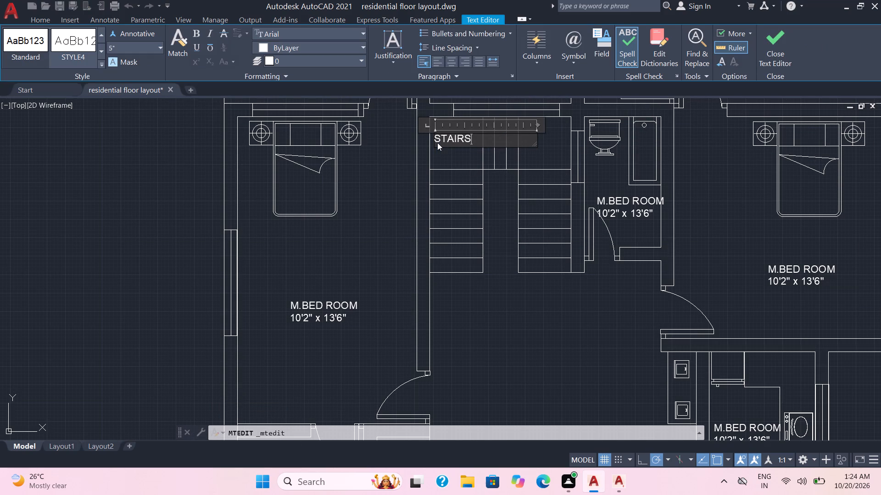
{"action": "left_click", "coordinate": [388, 181]}
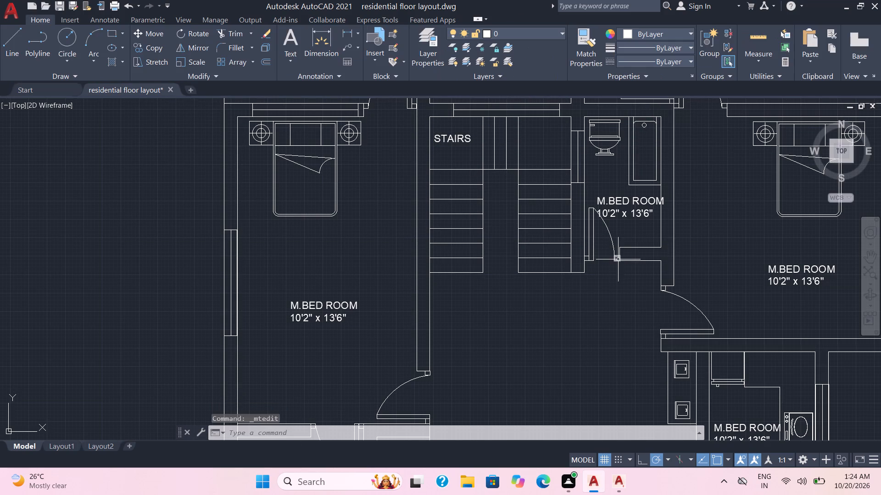
Change the name line of the label in the bathroom beside the stairs to BATH.
{"action": "double_click", "coordinate": [645, 217]}
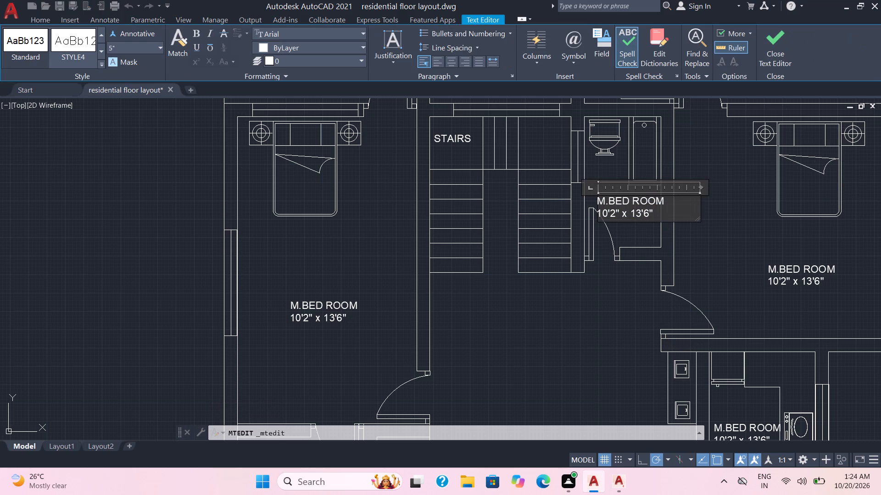
{"action": "left_click_drag", "start_coordinate": [664, 203], "coordinate": [598, 200]}
{"action": "type", "text": "BATH"}
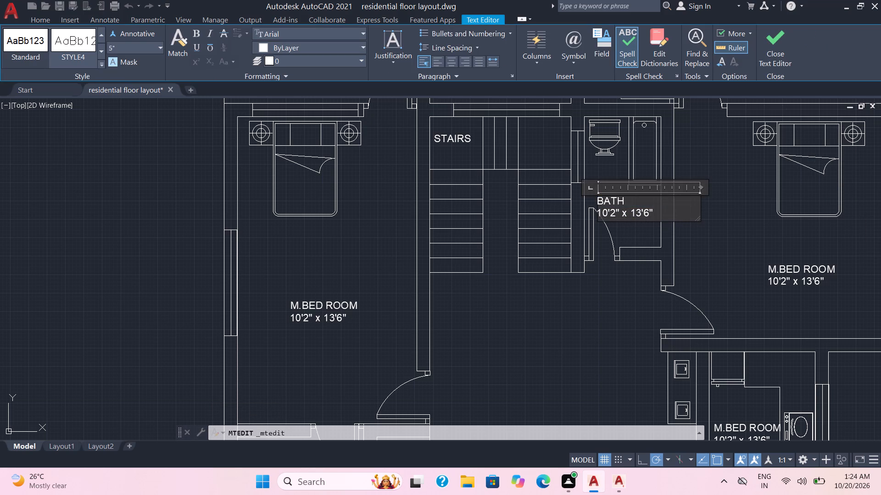
Set the dimensions line of the label in the bathroom beside the stairs to 6'6" x 7'5" and finish editing it.
{"action": "left_click", "coordinate": [607, 212]}
{"action": "key", "text": "BackSpace"}
{"action": "key", "text": "BackSpace"}
{"action": "key", "text": "6"}
{"action": "key", "text": "Right"}
{"action": "key", "text": "Right"}
{"action": "key", "text": "BackSpace"}
{"action": "key", "text": "6"}
{"action": "key", "text": "Right"}
{"action": "key", "text": "Right"}
{"action": "key", "text": "Right"}
{"action": "key", "text": "Right"}
{"action": "key", "text": "Right"}
{"action": "key", "text": "Right"}
{"action": "key", "text": "BackSpace"}
{"action": "key", "text": "BackSpace"}
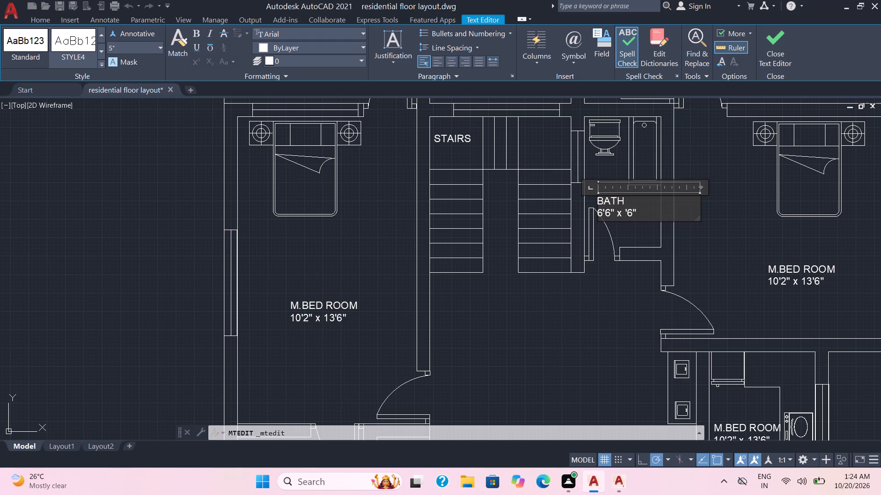
{"action": "key", "text": "7"}
{"action": "key", "text": "Right"}
{"action": "key", "text": "Right"}
{"action": "key", "text": "BackSpace"}
{"action": "key", "text": "6"}
{"action": "key", "text": "BackSpace"}
{"action": "key", "text": "5"}
{"action": "left_click", "coordinate": [695, 250]}
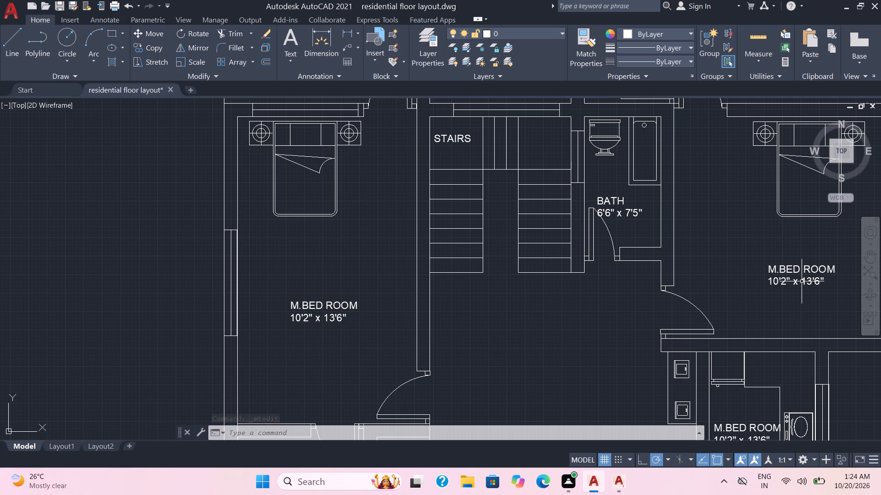
Set the dimensions line of the upper-right bedroom's label to 13'7" x 12'7" and finish editing it.
{"action": "left_click_drag", "start_coordinate": [802, 281], "coordinate": [724, 244]}
{"action": "double_click", "coordinate": [809, 271]}
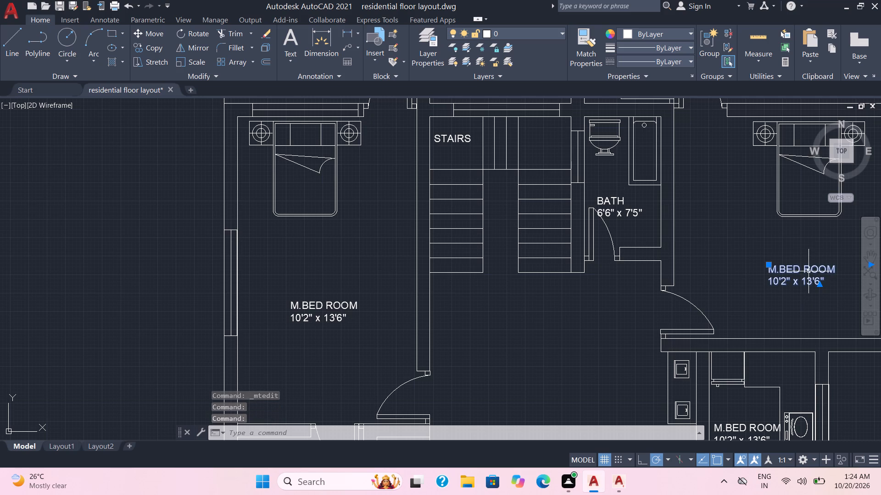
{"action": "scroll", "coordinate": [809, 271], "scroll_direction": "down", "scroll_amount": 1}
{"action": "scroll", "coordinate": [805, 273], "scroll_direction": "up", "scroll_amount": 2}
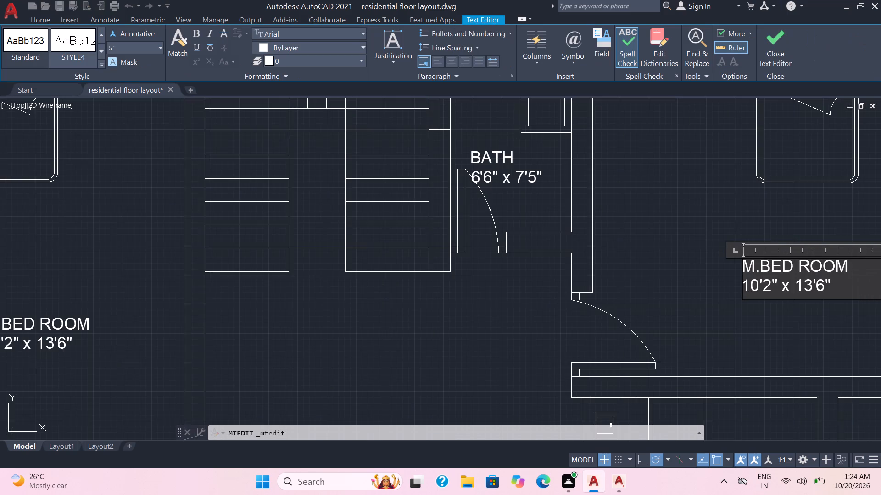
{"action": "middle_click_drag", "start_coordinate": [805, 273], "coordinate": [544, 182]}
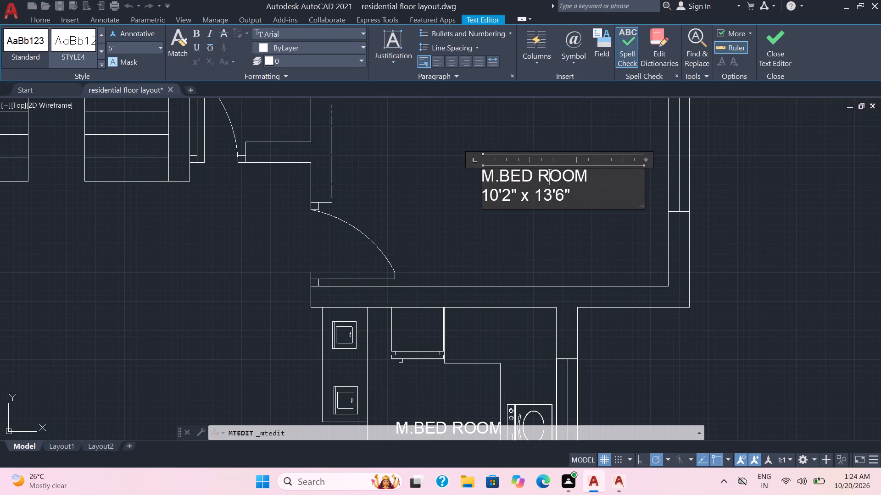
{"action": "left_click", "coordinate": [498, 200]}
{"action": "key", "text": "BackSpace"}
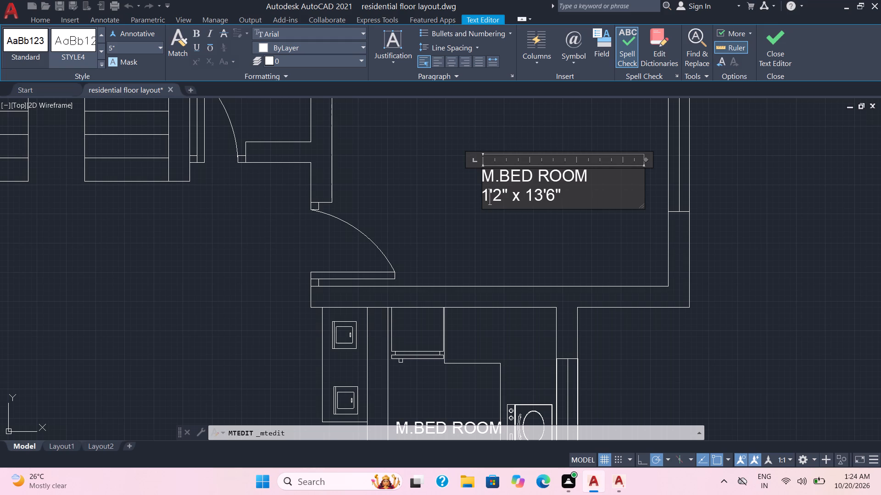
{"action": "key", "text": "3"}
{"action": "key", "text": "Right"}
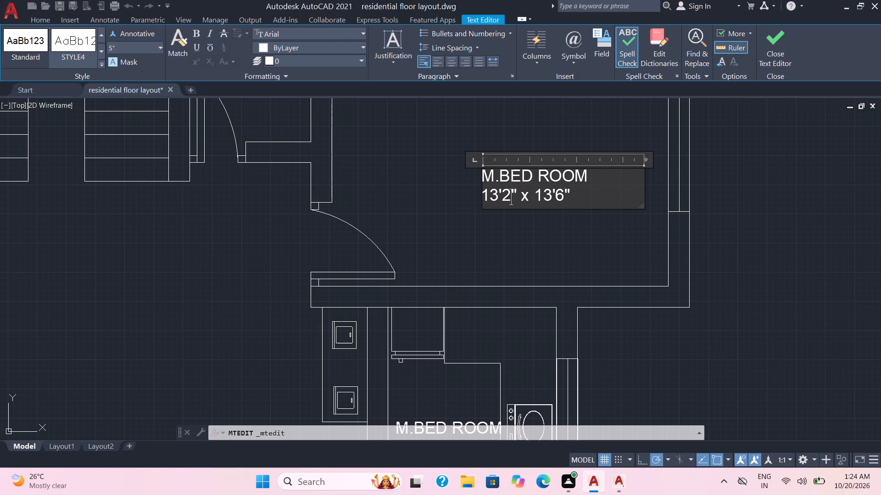
{"action": "key", "text": "Right"}
{"action": "key", "text": "BackSpace"}
{"action": "key", "text": "7"}
{"action": "key", "text": "Right"}
{"action": "key", "text": "Right"}
{"action": "key", "text": "Right"}
{"action": "key", "text": "Right"}
{"action": "key", "text": "Right"}
{"action": "key", "text": "Right"}
{"action": "key", "text": "BackSpace"}
{"action": "key", "text": "3"}
{"action": "key", "text": "BackSpace"}
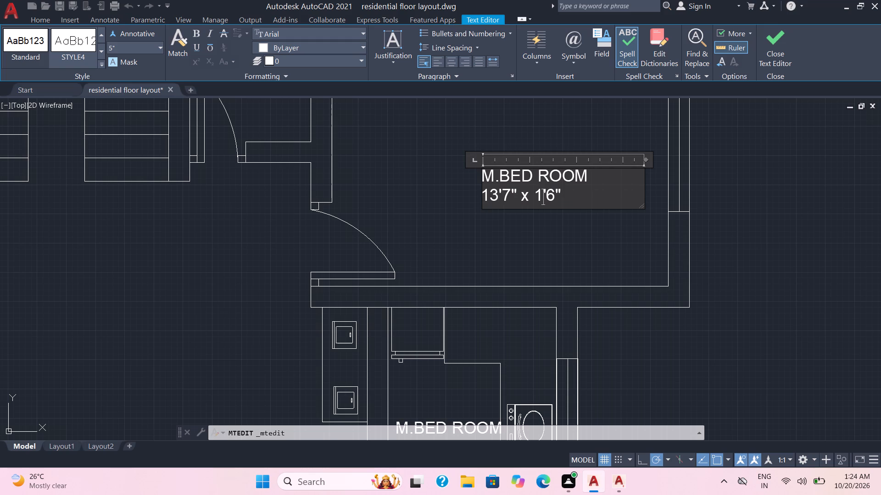
{"action": "key", "text": "2"}
{"action": "key", "text": "Right"}
{"action": "key", "text": "Right"}
{"action": "key", "text": "BackSpace"}
{"action": "key", "text": "7"}
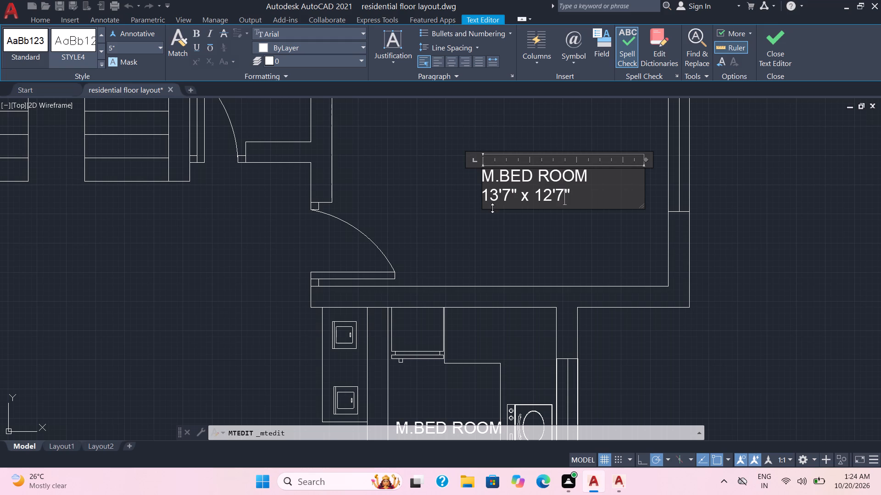
{"action": "left_click", "coordinate": [478, 234]}
Change the name line of the label in the room with the stove, below the upper-right bedroom, to KITCHEN.
{"action": "scroll", "coordinate": [481, 242], "scroll_direction": "down", "scroll_amount": 1}
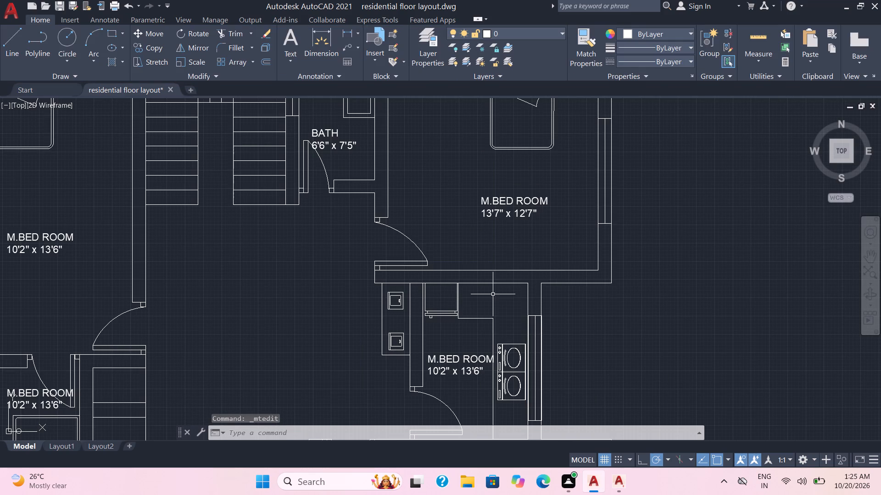
{"action": "middle_click_drag", "start_coordinate": [493, 294], "coordinate": [558, 216]}
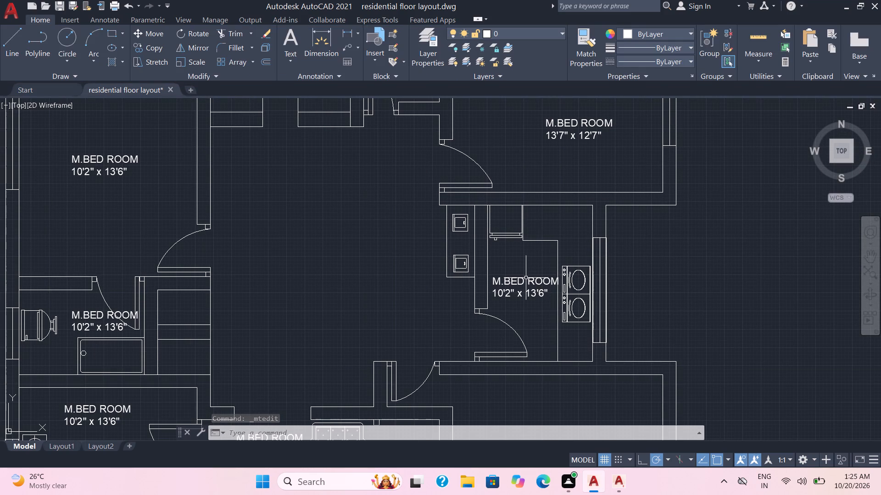
{"action": "double_click", "coordinate": [523, 286]}
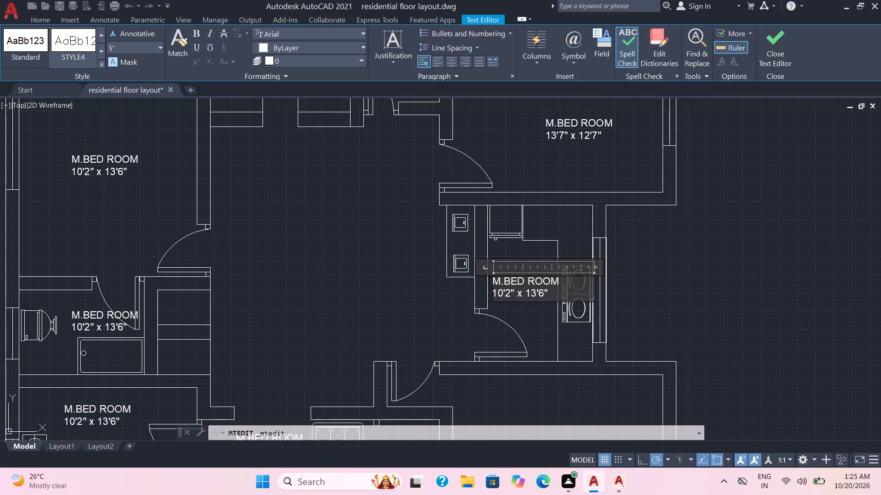
{"action": "left_click_drag", "start_coordinate": [557, 280], "coordinate": [492, 275]}
{"action": "type", "text": "KITCHEN"}
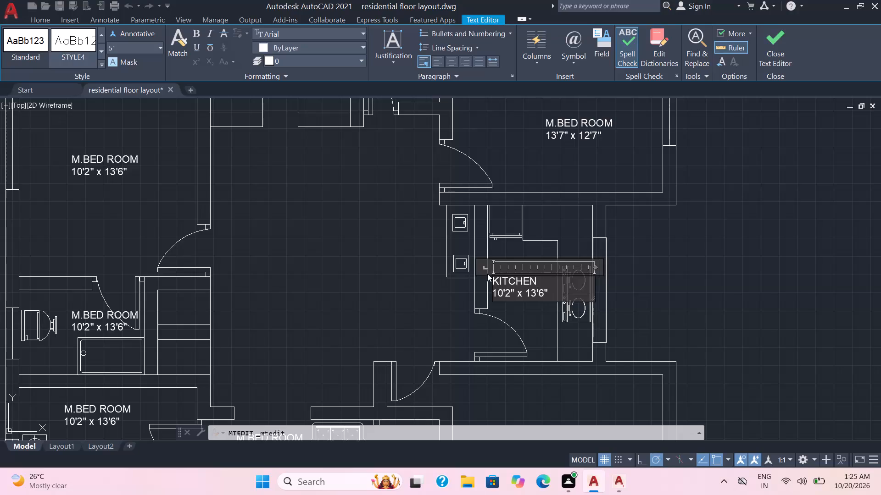
Set the dimensions line of the kitchen label to 8'0" x 9'8" and finish editing it.
{"action": "left_click", "coordinate": [502, 294]}
{"action": "key", "text": "BackSpace"}
{"action": "key", "text": "BackSpace"}
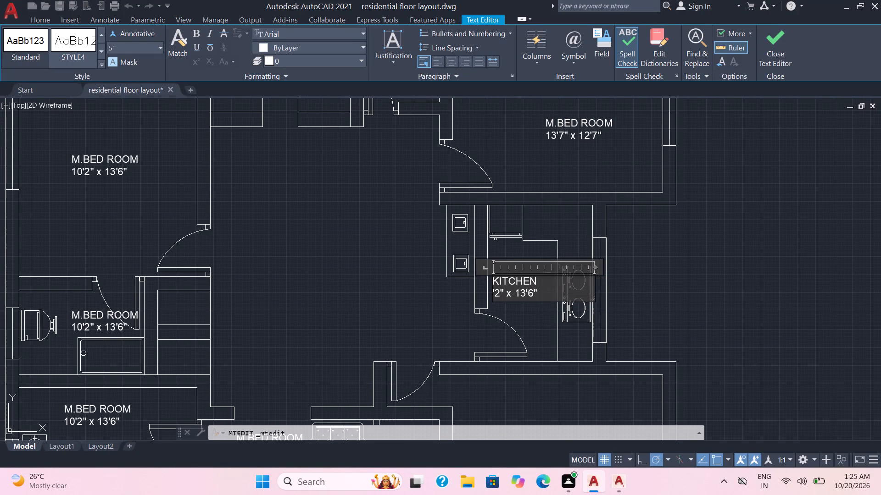
{"action": "key", "text": "8"}
{"action": "key", "text": "Right"}
{"action": "key", "text": "Right"}
{"action": "key", "text": "BackSpace"}
{"action": "key", "text": "0"}
{"action": "key", "text": "Right"}
{"action": "key", "text": "Right"}
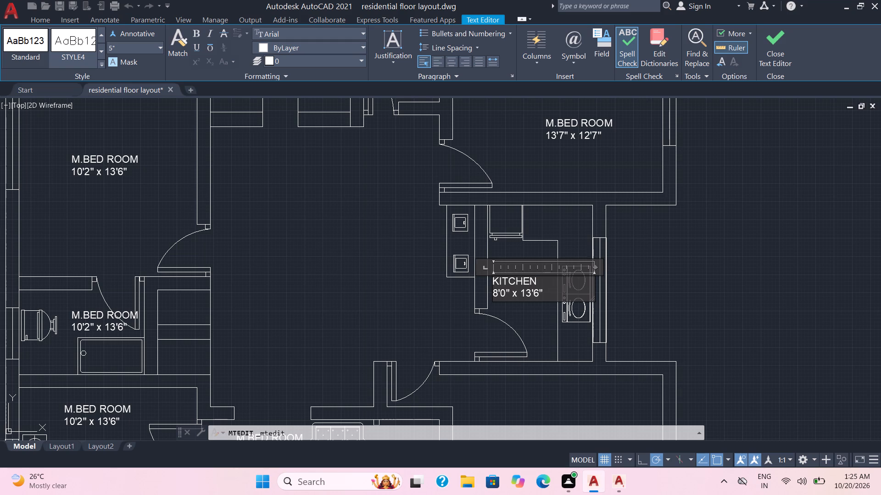
{"action": "key", "text": "Right"}
{"action": "key", "text": "Right"}
{"action": "key", "text": "Right"}
{"action": "key", "text": "Right"}
{"action": "key", "text": "BackSpace"}
{"action": "key", "text": "BackSpace"}
{"action": "key", "text": "9"}
{"action": "key", "text": "Right"}
{"action": "key", "text": "Right"}
{"action": "key", "text": "BackSpace"}
{"action": "key", "text": "8"}
{"action": "left_click", "coordinate": [691, 314]}
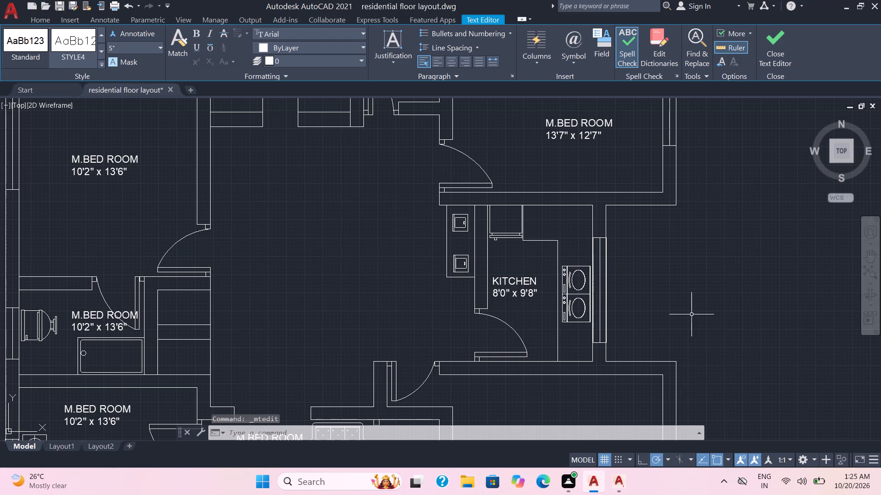
Change the name line of the label in the large bedroom below the kitchen to C.BED ROOM.
{"action": "scroll", "coordinate": [663, 335], "scroll_direction": "down", "scroll_amount": 1}
{"action": "scroll", "coordinate": [629, 365], "scroll_direction": "down", "scroll_amount": 1}
{"action": "middle_click_drag", "start_coordinate": [629, 365], "coordinate": [605, 207]}
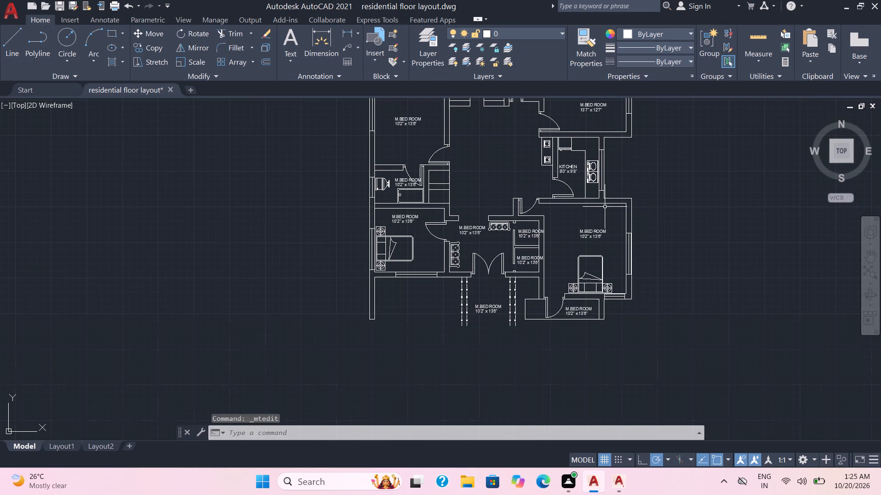
{"action": "scroll", "coordinate": [613, 223], "scroll_direction": "up", "scroll_amount": 2}
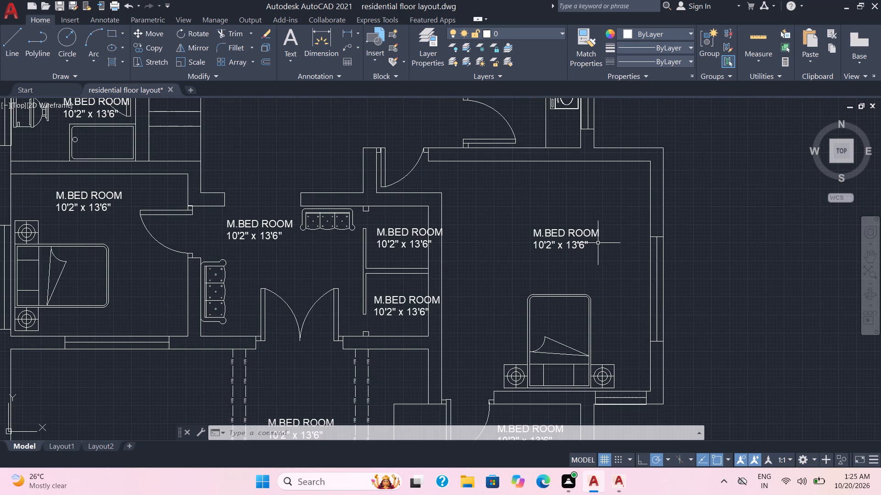
{"action": "double_click", "coordinate": [581, 248]}
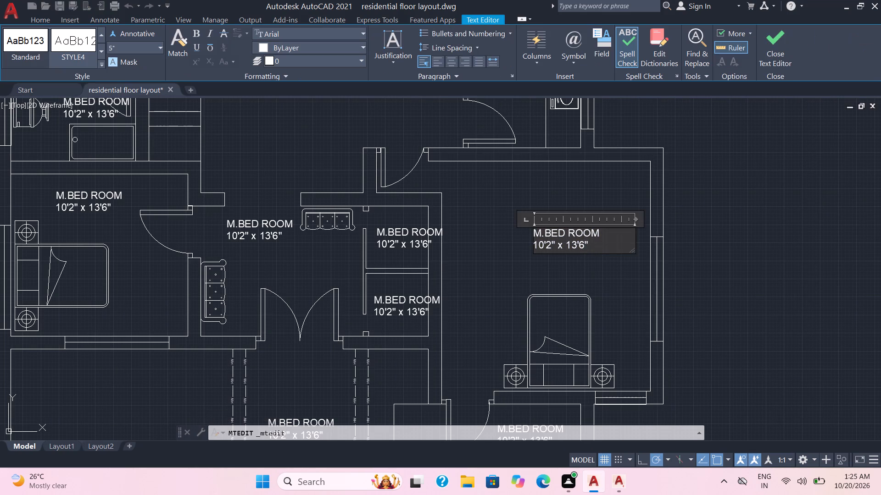
{"action": "left_click", "coordinate": [539, 231]}
{"action": "key", "text": "BackSpace"}
{"action": "key", "text": "c"}
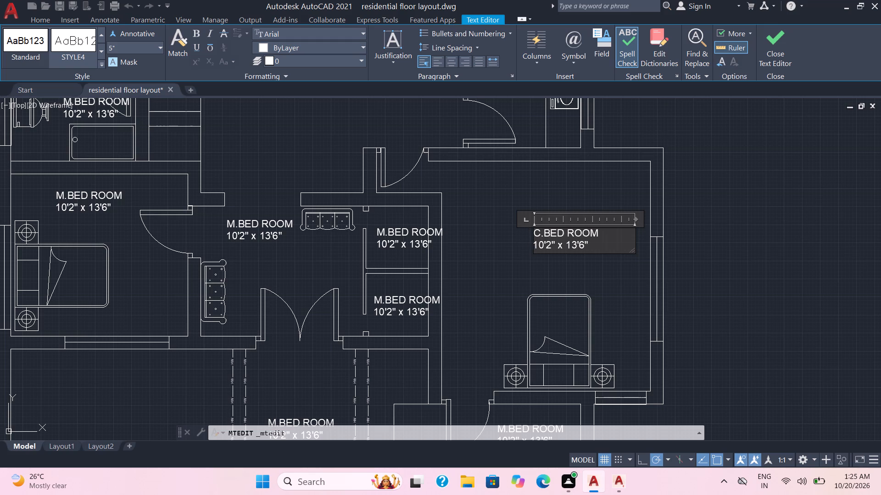
Set the dimensions line of the C.BED ROOM label to 12'0" x 12'6" and finish editing it.
{"action": "left_click", "coordinate": [541, 247]}
{"action": "key", "text": "BackSpace"}
{"action": "key", "text": "2"}
{"action": "key", "text": "Right"}
{"action": "key", "text": "Right"}
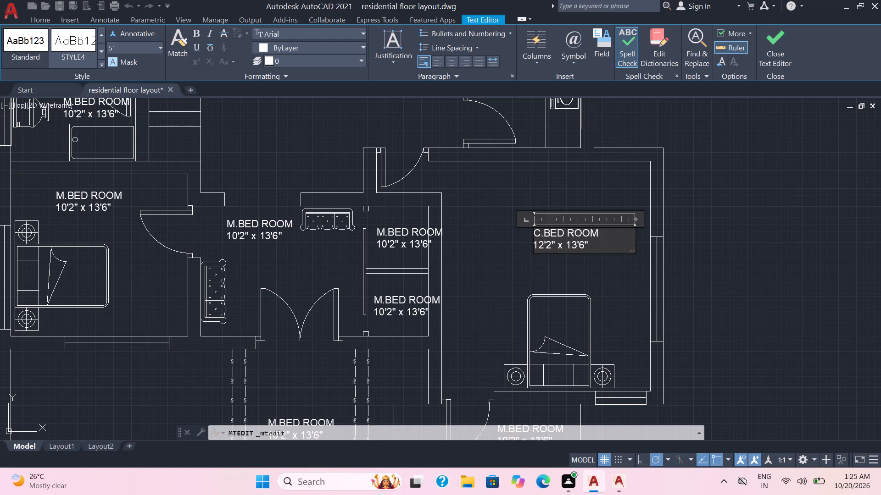
{"action": "key", "text": "BackSpace"}
{"action": "key", "text": "0"}
{"action": "key", "text": "Right"}
{"action": "key", "text": "Right"}
{"action": "key", "text": "Right"}
{"action": "key", "text": "Right"}
{"action": "key", "text": "Right"}
{"action": "key", "text": "Right"}
{"action": "key", "text": "BackSpace"}
{"action": "key", "text": "2"}
{"action": "left_click", "coordinate": [572, 274]}
Replace the whole label in the strip below the C.BED ROOM with VARENDA.
{"action": "scroll", "coordinate": [570, 289], "scroll_direction": "down", "scroll_amount": 1}
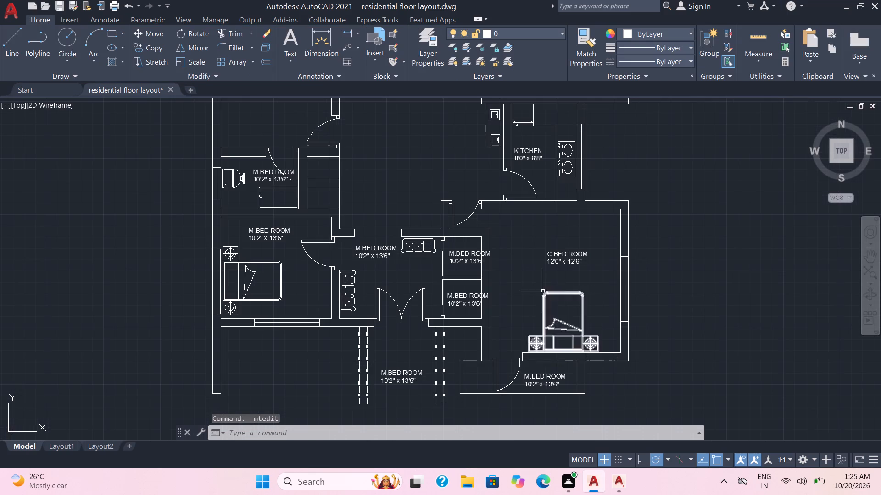
{"action": "scroll", "coordinate": [512, 295], "scroll_direction": "up", "scroll_amount": 1}
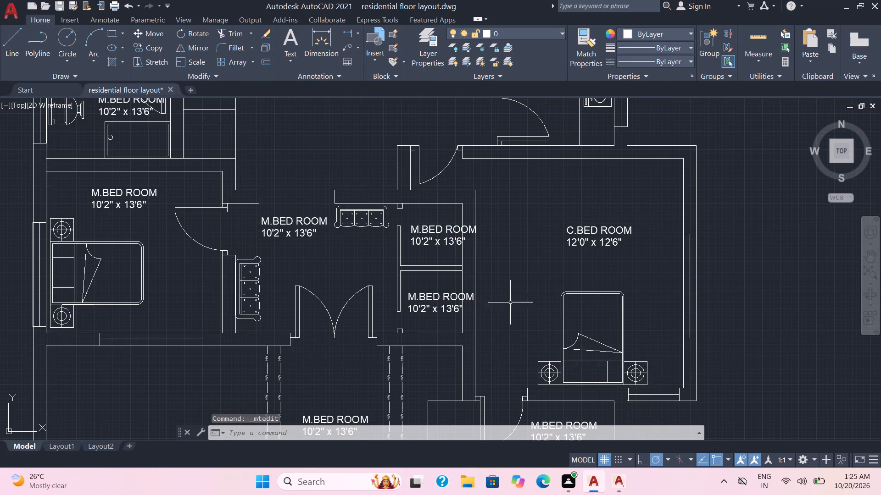
{"action": "middle_click_drag", "start_coordinate": [508, 322], "coordinate": [496, 209]}
{"action": "scroll", "coordinate": [508, 322], "scroll_direction": "down", "scroll_amount": 1}
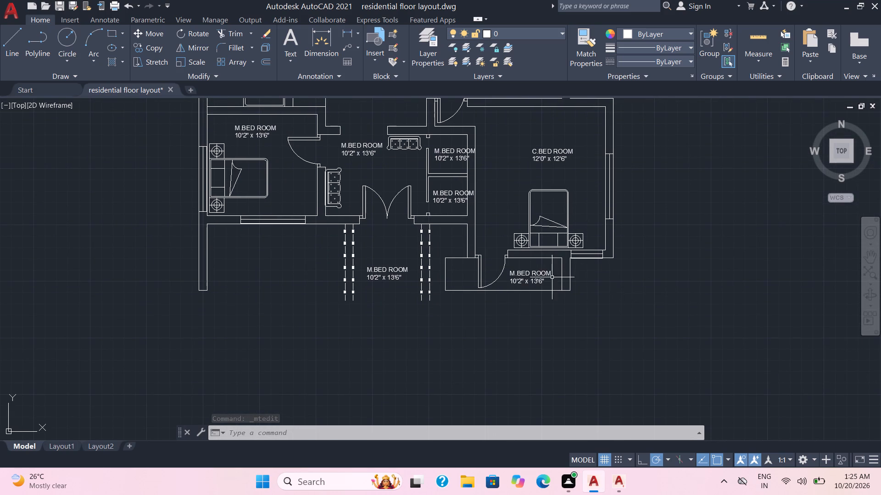
{"action": "double_click", "coordinate": [542, 277]}
{"action": "left_click_drag", "start_coordinate": [547, 279], "coordinate": [503, 270]}
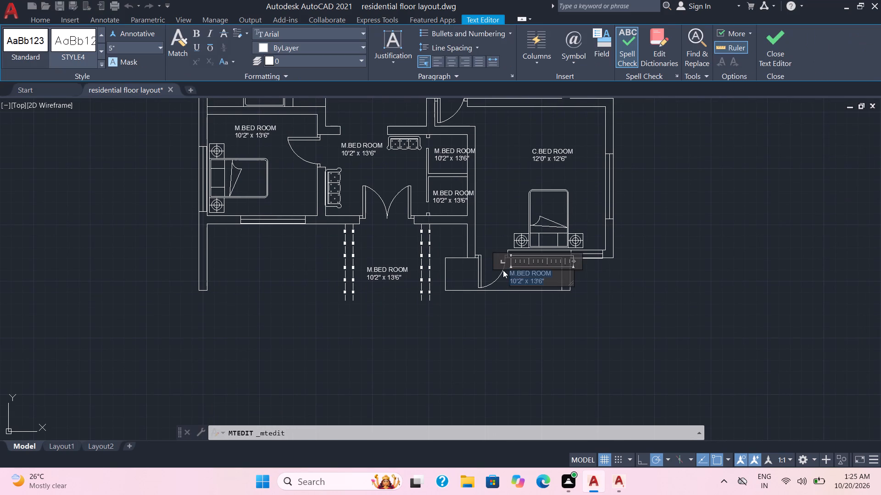
{"action": "type", "text": "VARENDA"}
{"action": "left_click", "coordinate": [565, 321]}
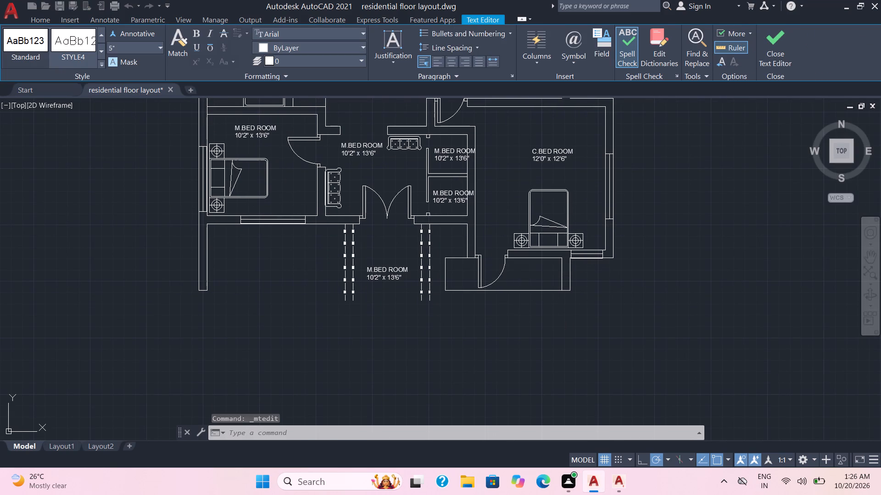
Replace the whole label in the lower of the two small rooms beside the C.BED ROOM with PANTRY.
{"action": "double_click", "coordinate": [454, 199]}
{"action": "scroll", "coordinate": [453, 200], "scroll_direction": "up", "scroll_amount": 2}
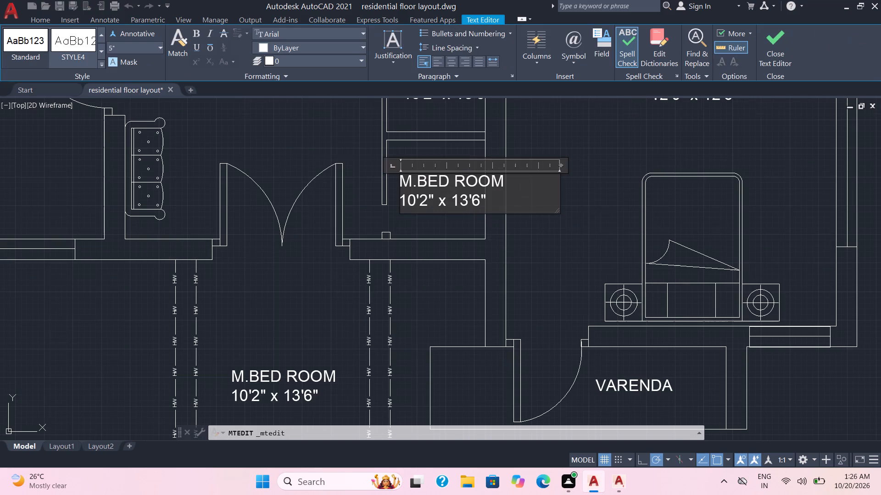
{"action": "left_click_drag", "start_coordinate": [486, 200], "coordinate": [373, 170]}
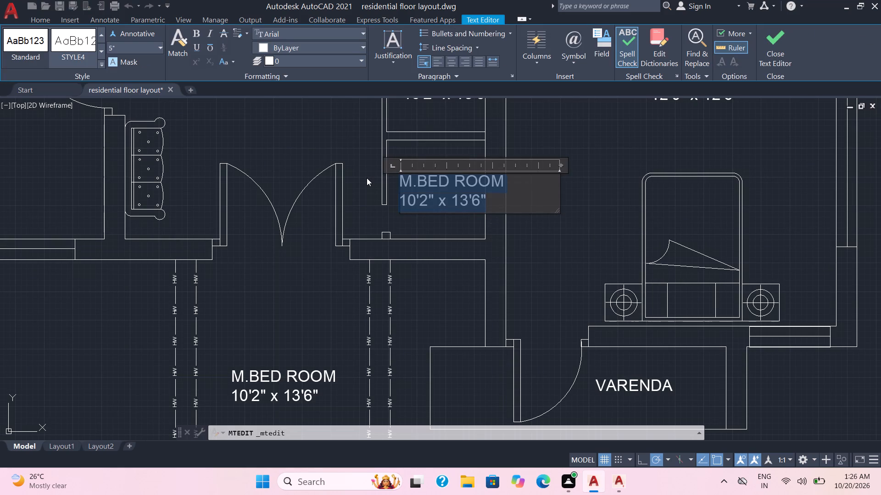
{"action": "type", "text": "PANTRY"}
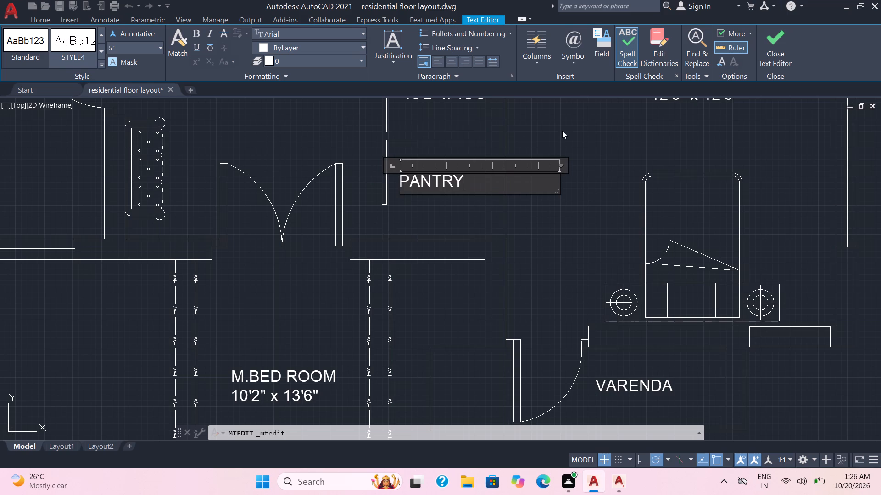
{"action": "left_click", "coordinate": [562, 131]}
Replace the whole label in the small room directly above the PANTRY with WH.
{"action": "scroll", "coordinate": [562, 131], "scroll_direction": "down", "scroll_amount": 1}
{"action": "left_click", "coordinate": [496, 124]}
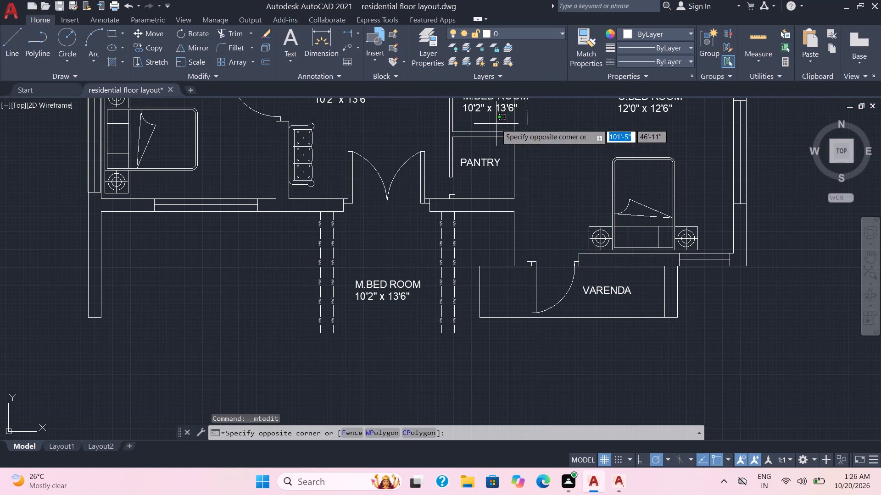
{"action": "middle_click_drag", "start_coordinate": [496, 124], "coordinate": [492, 158]}
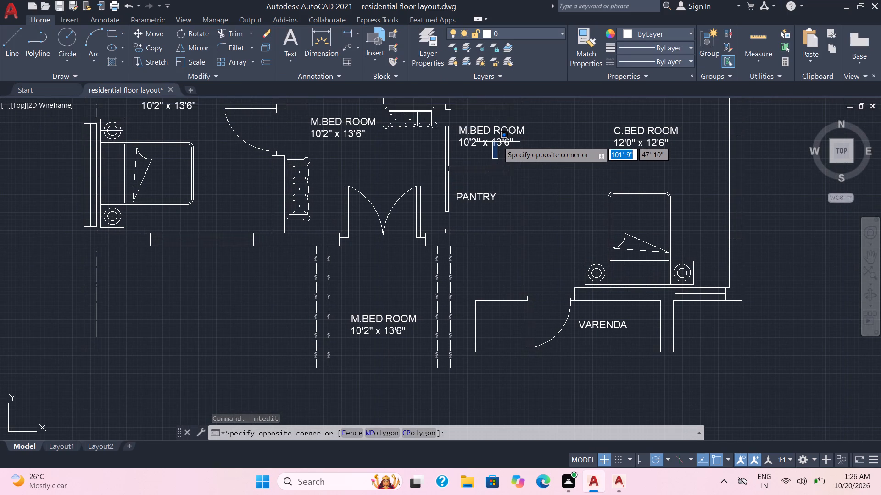
{"action": "key", "text": "Escape"}
{"action": "double_click", "coordinate": [496, 137]}
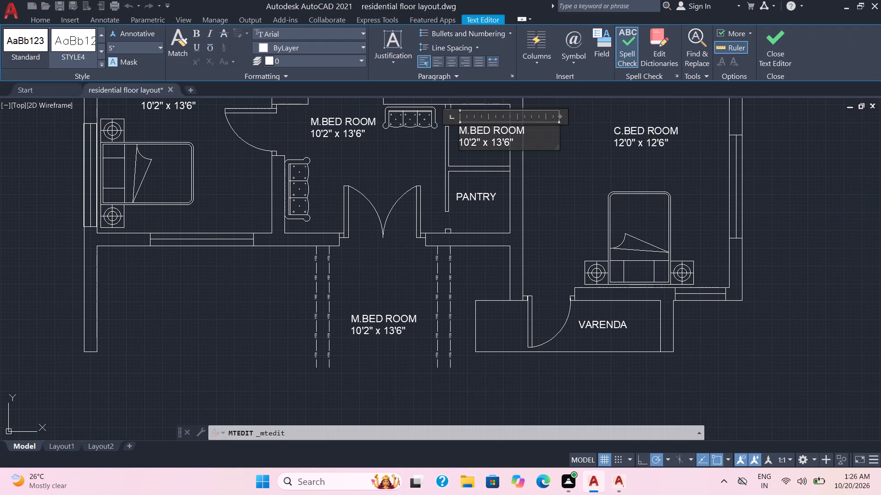
{"action": "left_click", "coordinate": [514, 143]}
{"action": "left_click_drag", "start_coordinate": [514, 141], "coordinate": [448, 127]}
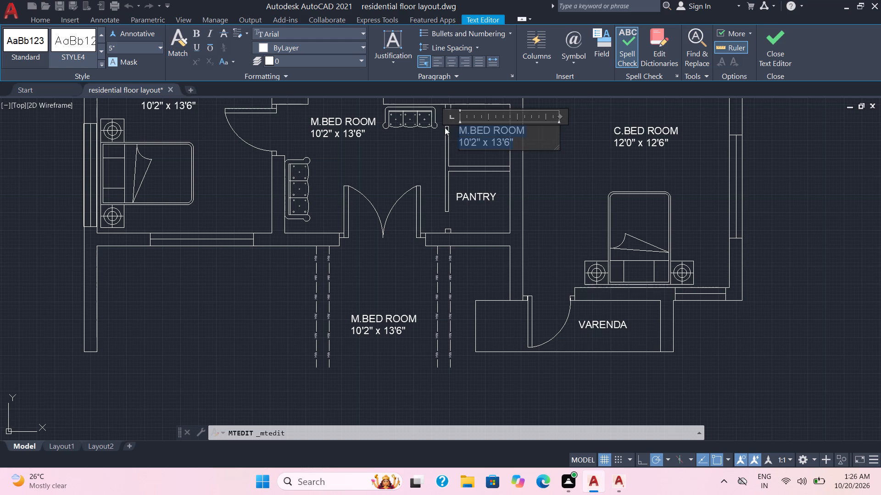
{"action": "type", "text": "WH"}
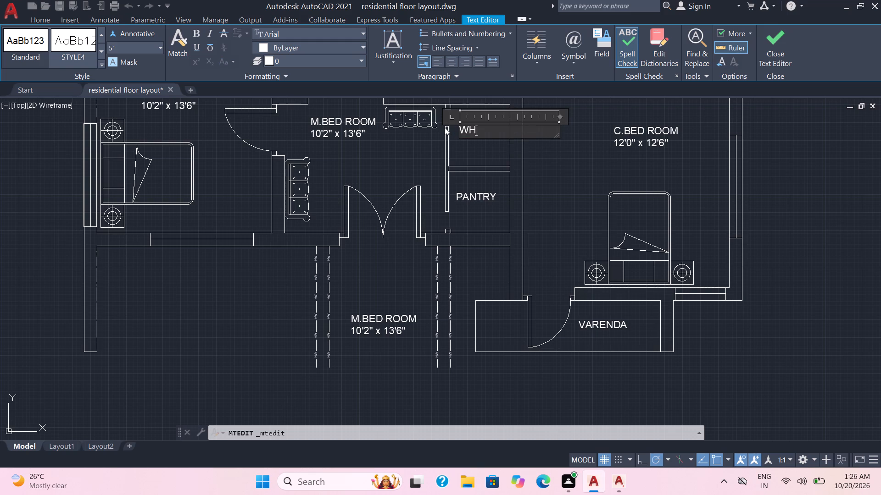
{"action": "left_click", "coordinate": [379, 149]}
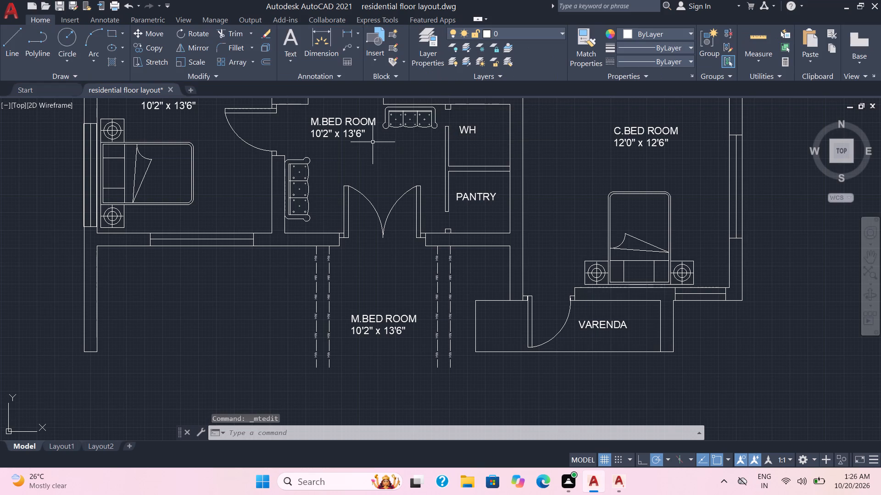
Change the name line of the label in the sofa room behind the double entrance door to LIVING.
{"action": "left_click_drag", "start_coordinate": [373, 142], "coordinate": [365, 136]}
{"action": "double_click", "coordinate": [342, 126]}
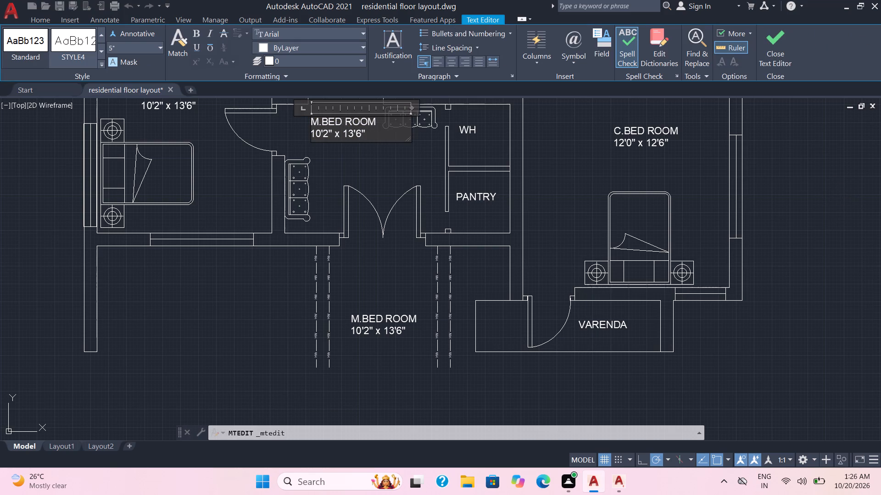
{"action": "left_click_drag", "start_coordinate": [378, 118], "coordinate": [300, 110]}
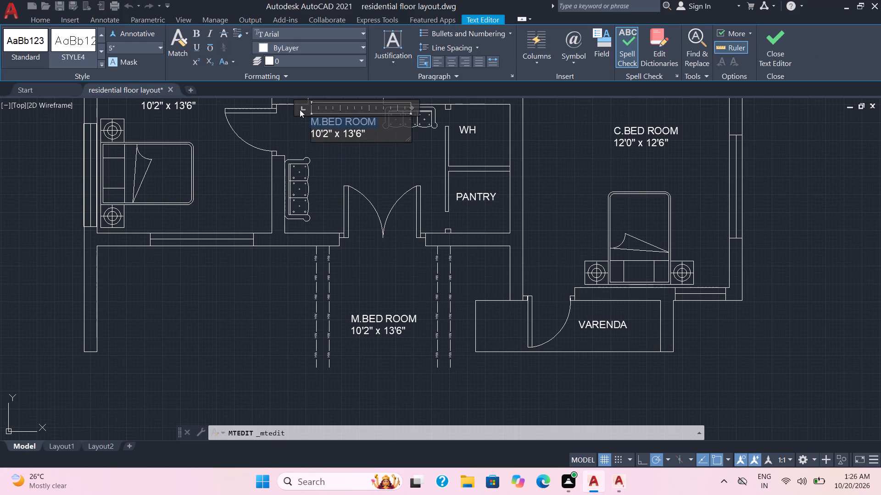
{"action": "type", "text": "LIVING"}
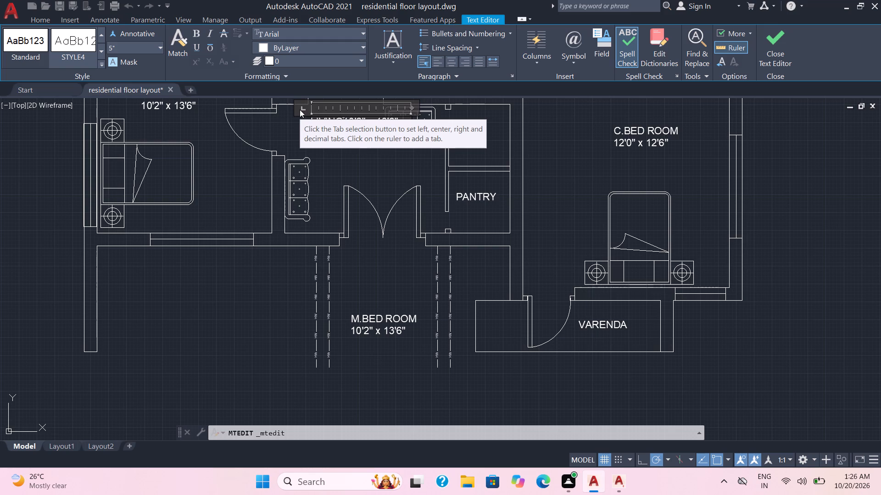
{"action": "scroll", "coordinate": [300, 110], "scroll_direction": "down", "scroll_amount": 2}
{"action": "scroll", "coordinate": [300, 110], "scroll_direction": "up", "scroll_amount": 2}
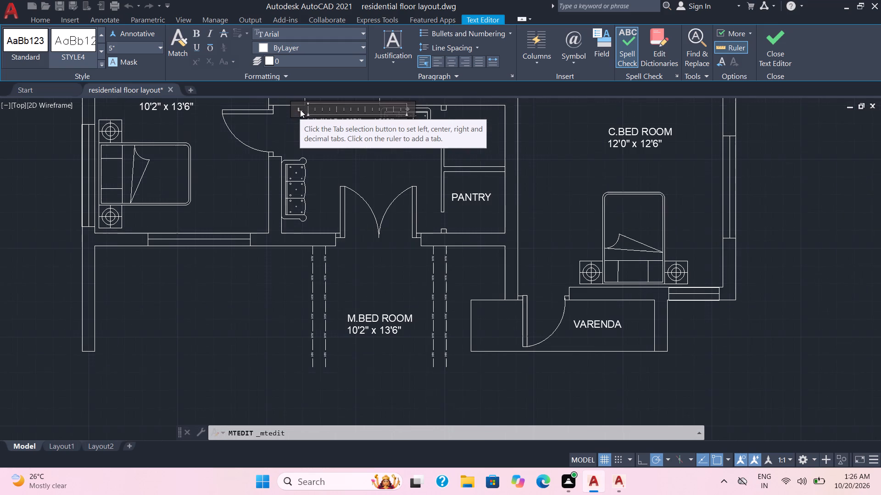
{"action": "key", "text": "Return"}
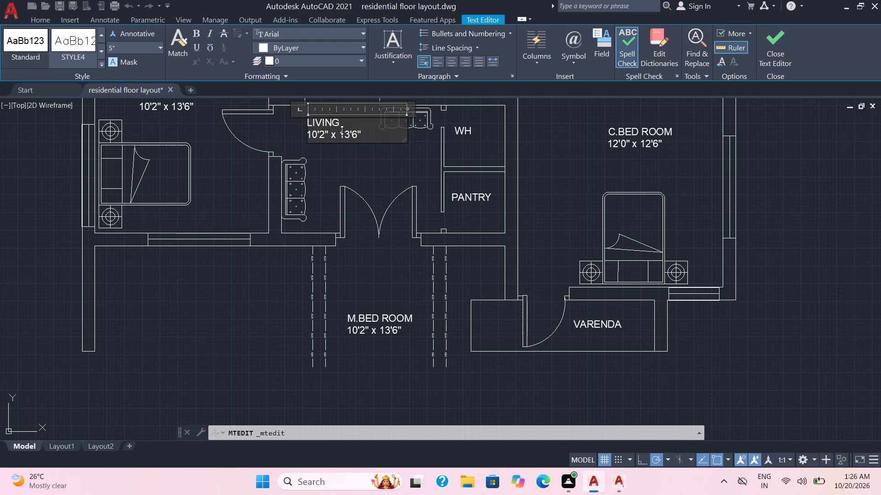
Set the dimensions line of the LIVING label to 13'8" x 9'4" and finish editing it.
{"action": "left_click", "coordinate": [317, 137]}
{"action": "key", "text": "BackSpace"}
{"action": "key", "text": "3"}
{"action": "key", "text": "Right"}
{"action": "key", "text": "Right"}
{"action": "key", "text": "BackSpace"}
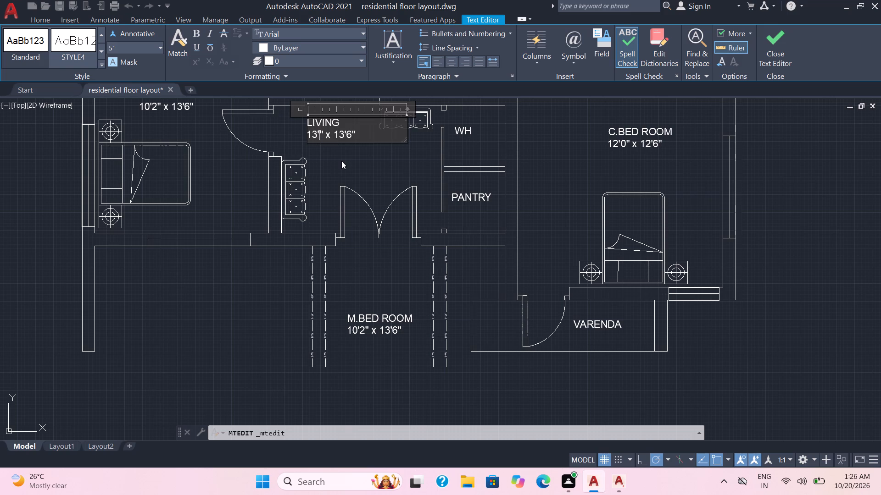
{"action": "key", "text": "8"}
{"action": "key", "text": "Right"}
{"action": "key", "text": "Right"}
{"action": "key", "text": "Right"}
{"action": "key", "text": "Right"}
{"action": "key", "text": "Right"}
{"action": "key", "text": "Right"}
{"action": "key", "text": "BackSpace"}
{"action": "key", "text": "BackSpace"}
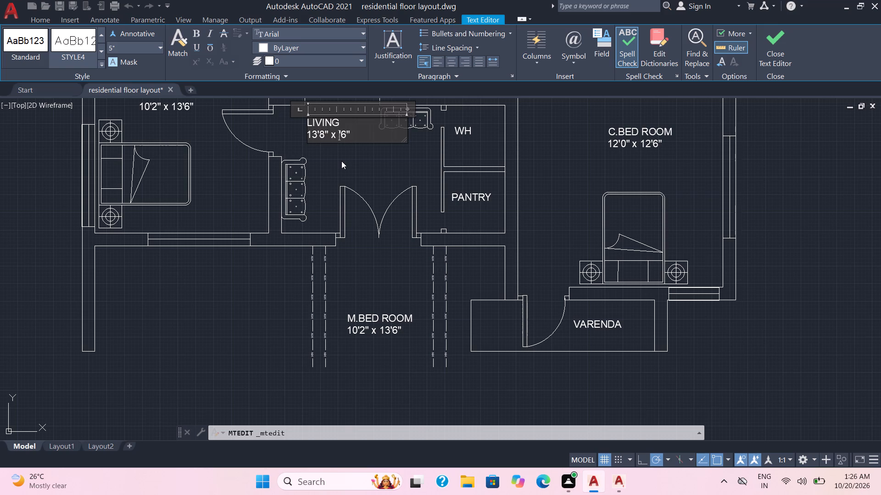
{"action": "key", "text": "9"}
{"action": "key", "text": "Right"}
{"action": "key", "text": "Right"}
{"action": "key", "text": "BackSpace"}
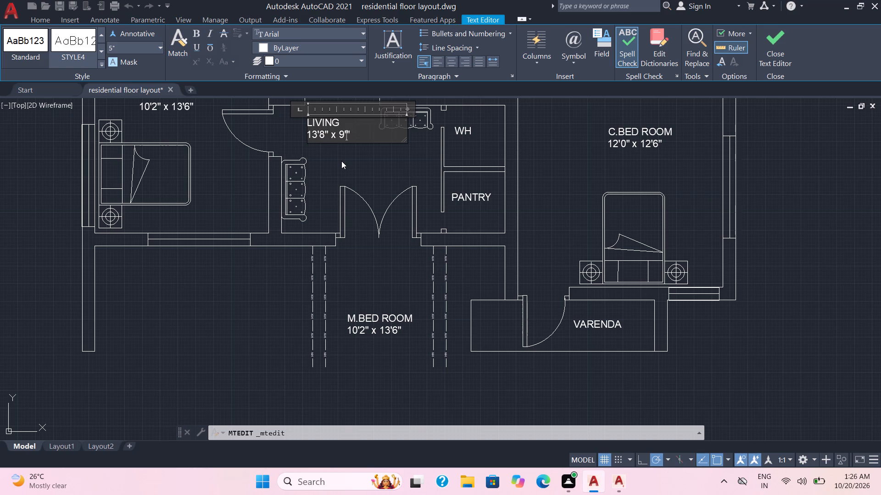
{"action": "key", "text": "4"}
{"action": "left_click", "coordinate": [340, 160]}
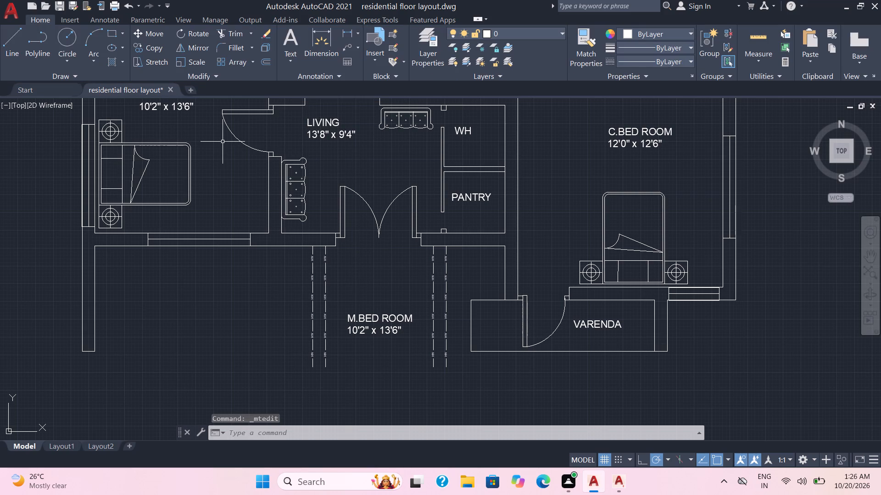
Replace the whole label in the space outside the double entrance door with PORCH.
{"action": "double_click", "coordinate": [379, 324]}
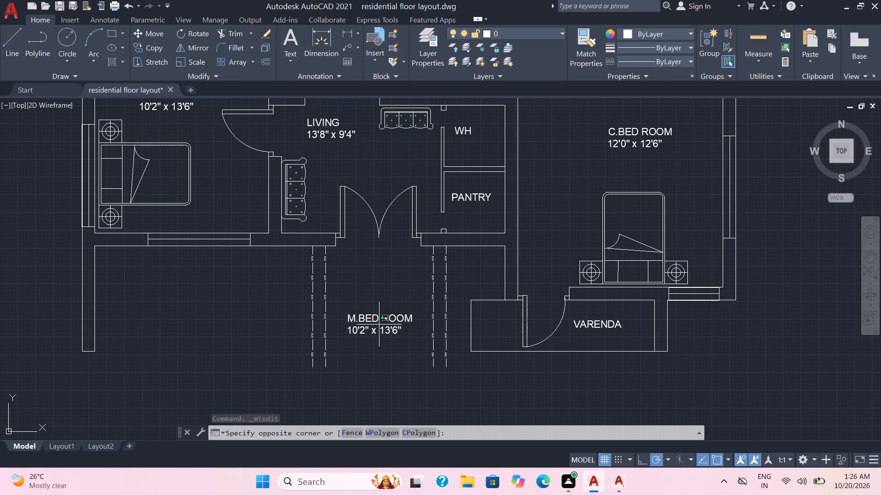
{"action": "left_click", "coordinate": [394, 335]}
{"action": "double_click", "coordinate": [394, 335]}
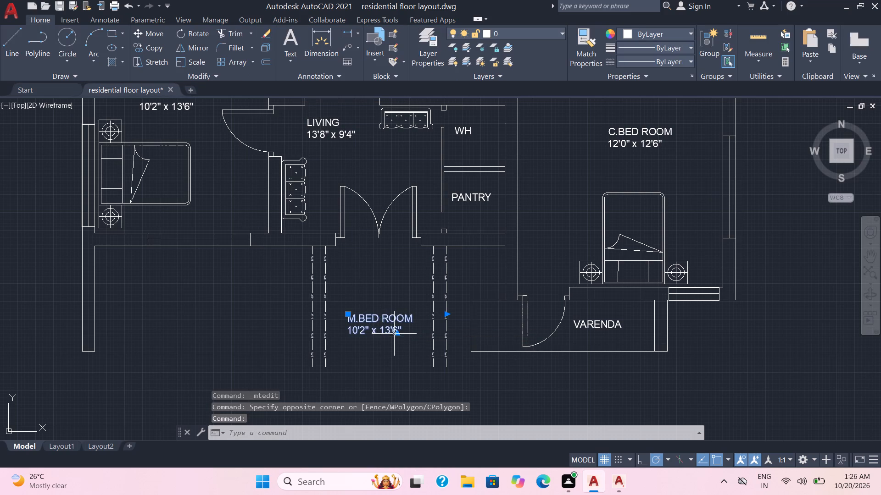
{"action": "double_click", "coordinate": [383, 330]}
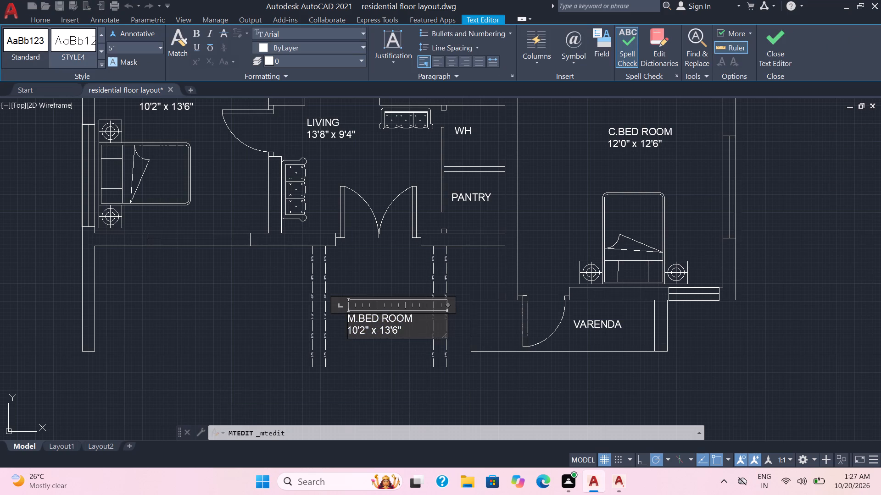
{"action": "left_click_drag", "start_coordinate": [405, 330], "coordinate": [339, 313]}
{"action": "type", "text": "PORCH"}
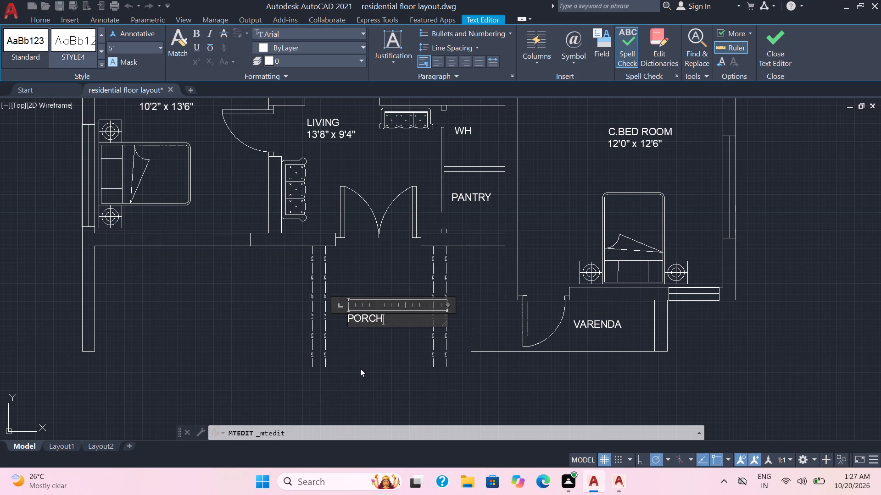
{"action": "left_click", "coordinate": [360, 368]}
Change the name line of the label in the bedroom adjoining the LIVING room to G.BED ROOM.
{"action": "scroll", "coordinate": [225, 218], "scroll_direction": "down", "scroll_amount": 1}
{"action": "middle_click_drag", "start_coordinate": [225, 218], "coordinate": [228, 218]}
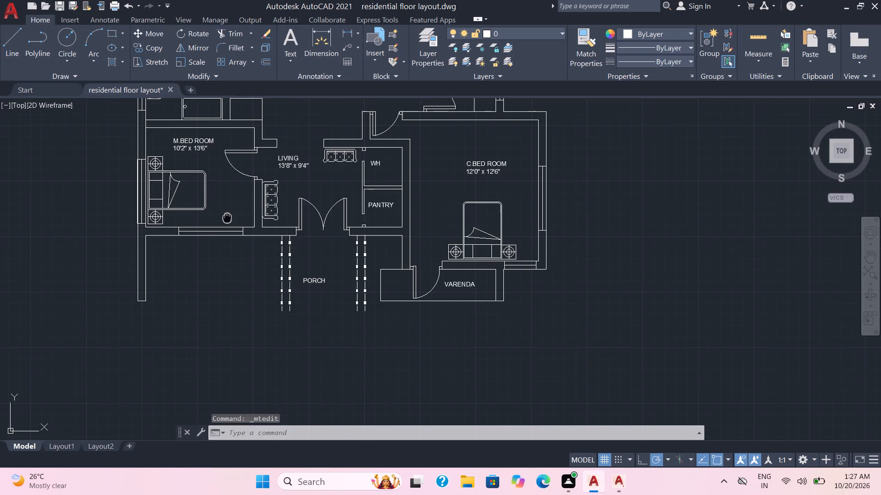
{"action": "middle_click_drag", "start_coordinate": [228, 218], "coordinate": [340, 300]}
{"action": "scroll", "coordinate": [335, 254], "scroll_direction": "up", "scroll_amount": 2}
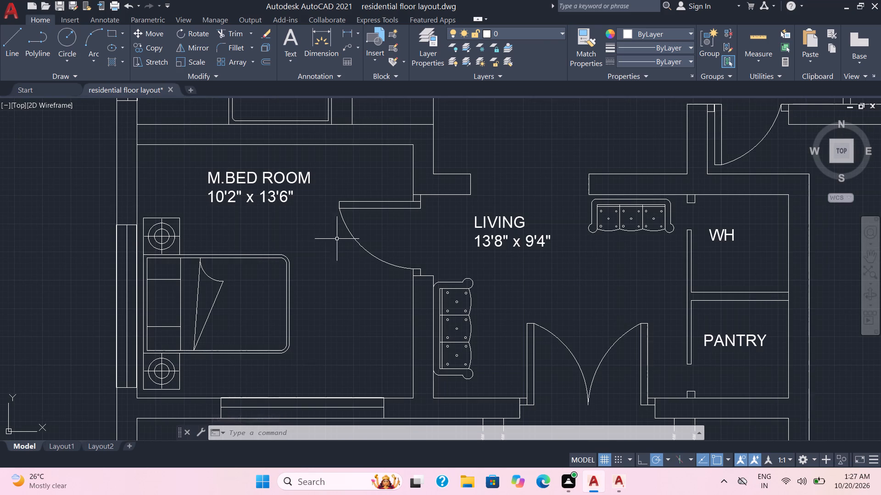
{"action": "scroll", "coordinate": [234, 179], "scroll_direction": "up", "scroll_amount": 2}
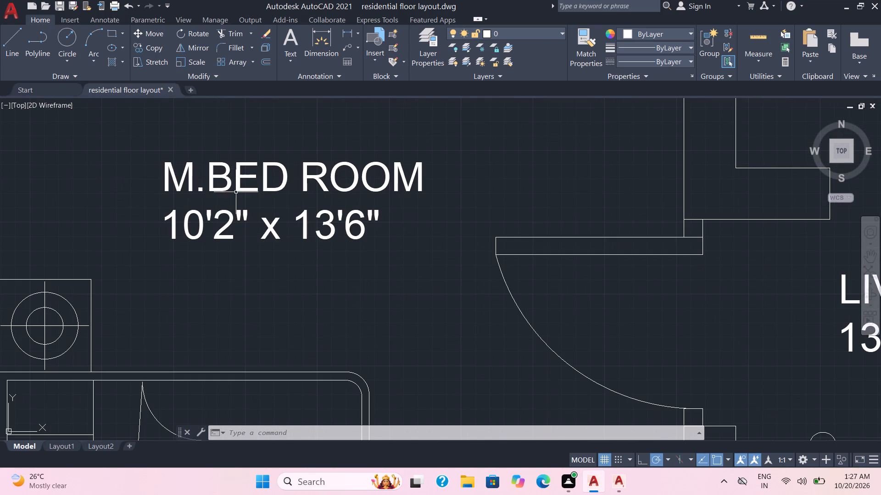
{"action": "double_click", "coordinate": [332, 231]}
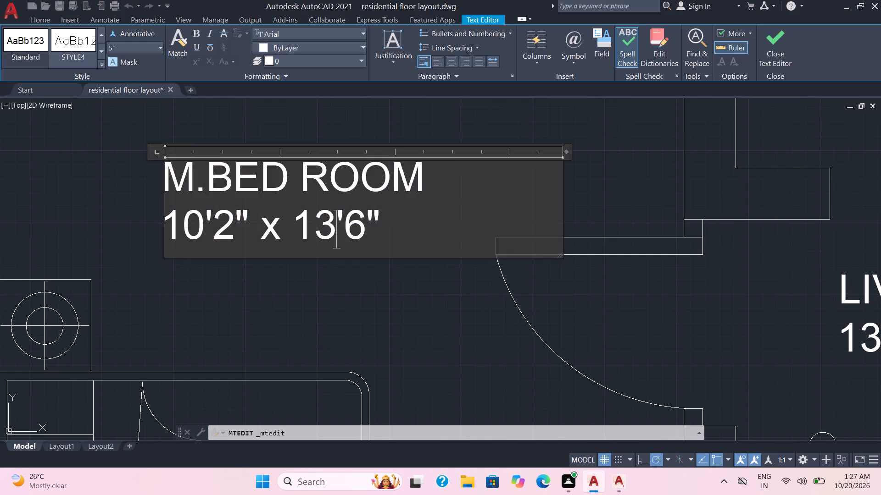
{"action": "left_click", "coordinate": [196, 190]}
{"action": "key", "text": "BackSpace"}
{"action": "key", "text": "g"}
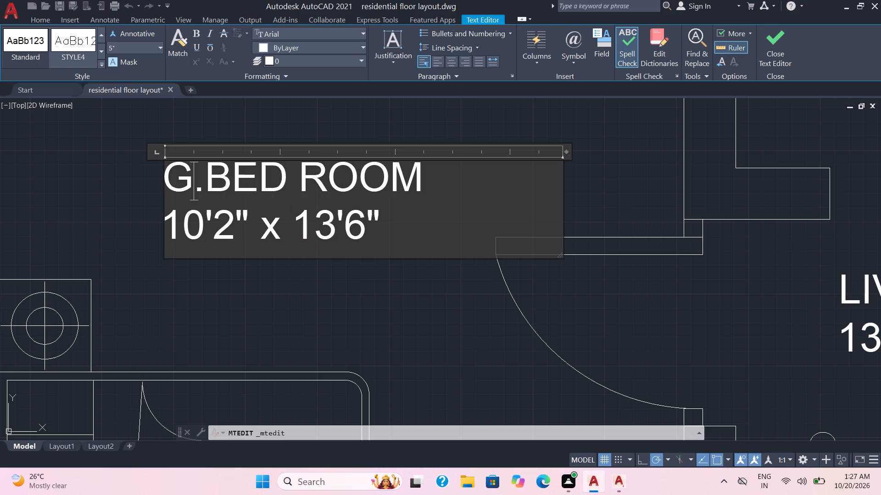
Set the second dimension of the G.BED ROOM label to 10'2" and finish editing it.
{"action": "left_click", "coordinate": [335, 228]}
{"action": "key", "text": "BackSpace"}
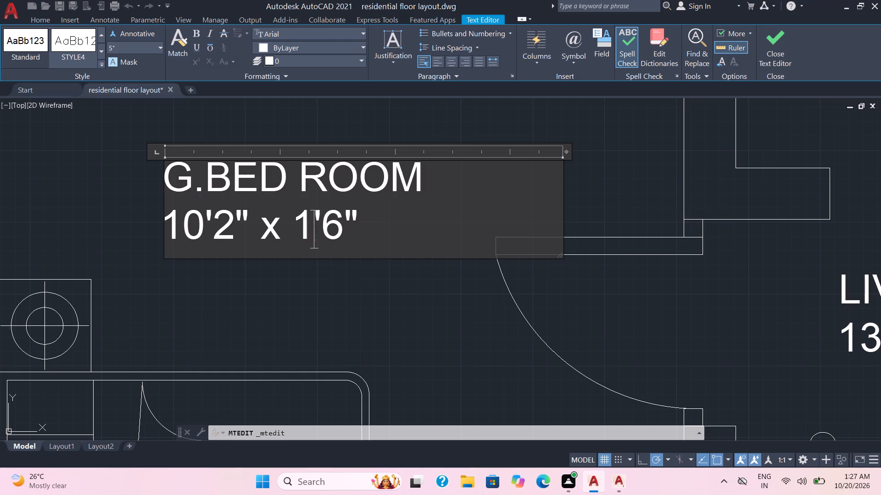
{"action": "key", "text": "0"}
{"action": "key", "text": "Right"}
{"action": "key", "text": "Right"}
{"action": "key", "text": "BackSpace"}
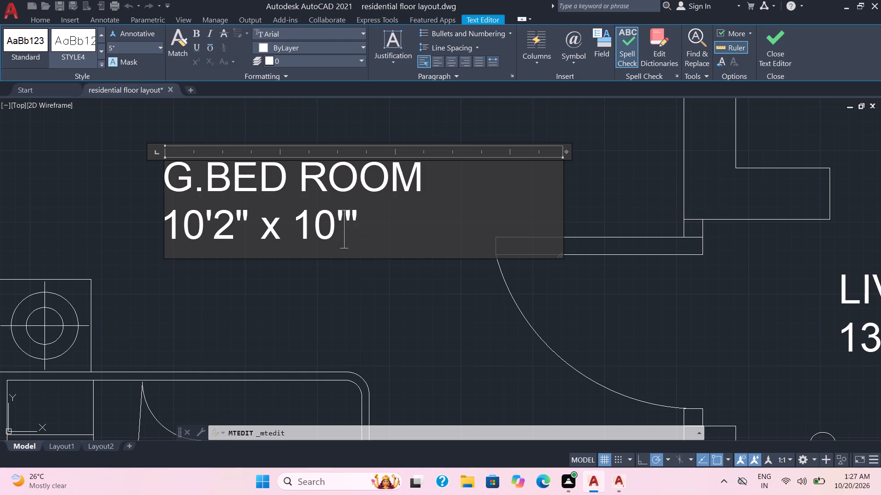
{"action": "key", "text": "2"}
{"action": "left_click", "coordinate": [346, 310]}
Copy the WH label into the two small compartments between the attached bathroom and the hall, one copy in each.
{"action": "scroll", "coordinate": [346, 311], "scroll_direction": "down", "scroll_amount": 2}
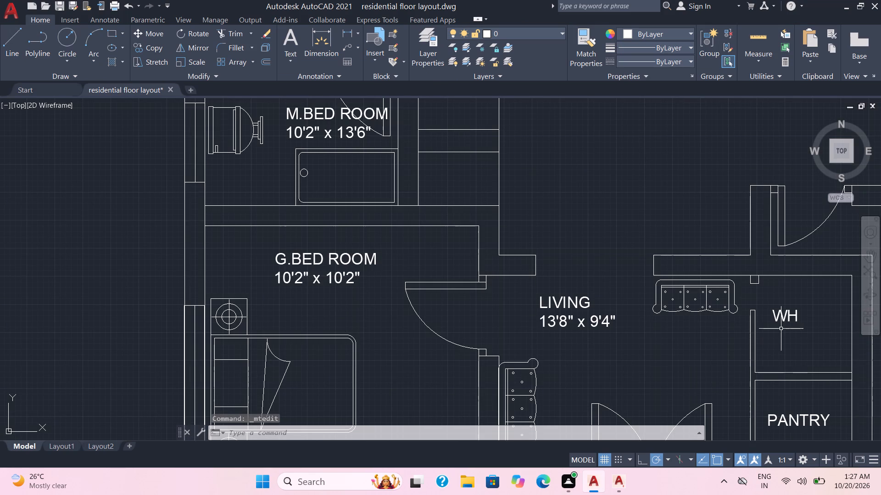
{"action": "left_click", "coordinate": [798, 327]}
{"action": "left_click", "coordinate": [781, 315]}
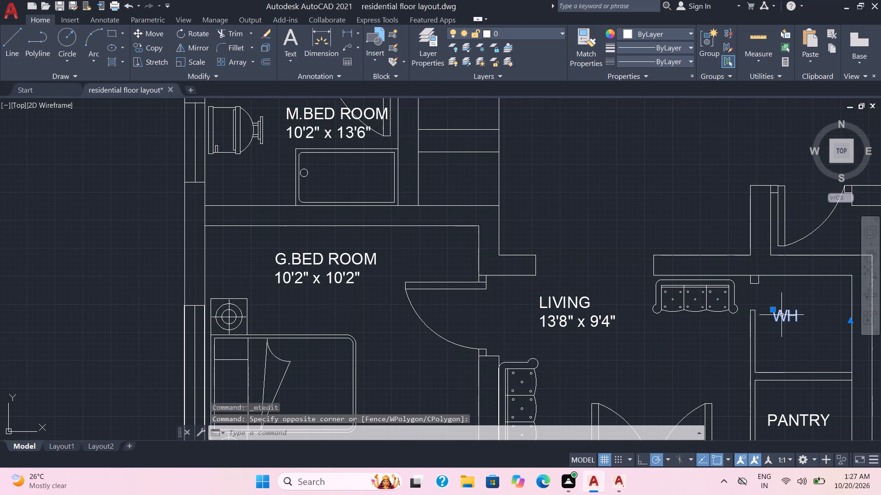
{"action": "type", "text": "CO"}
{"action": "key", "text": "Return"}
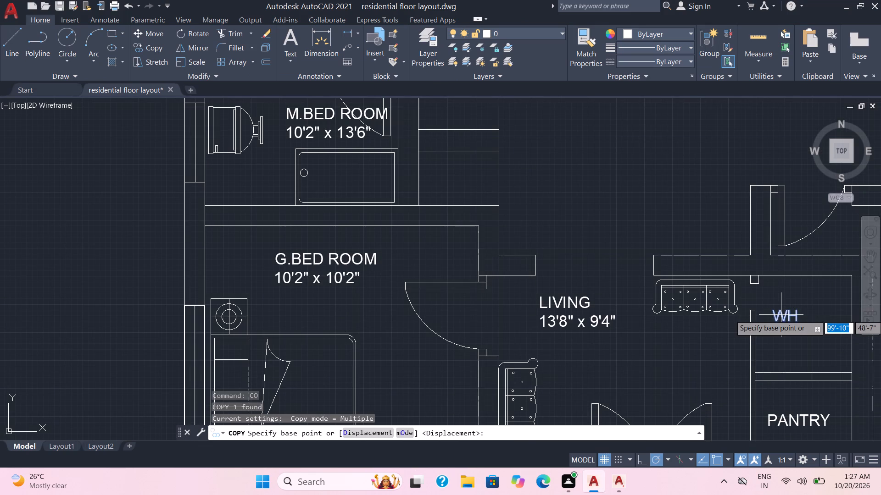
{"action": "left_click", "coordinate": [780, 315]}
{"action": "left_click", "coordinate": [446, 177]}
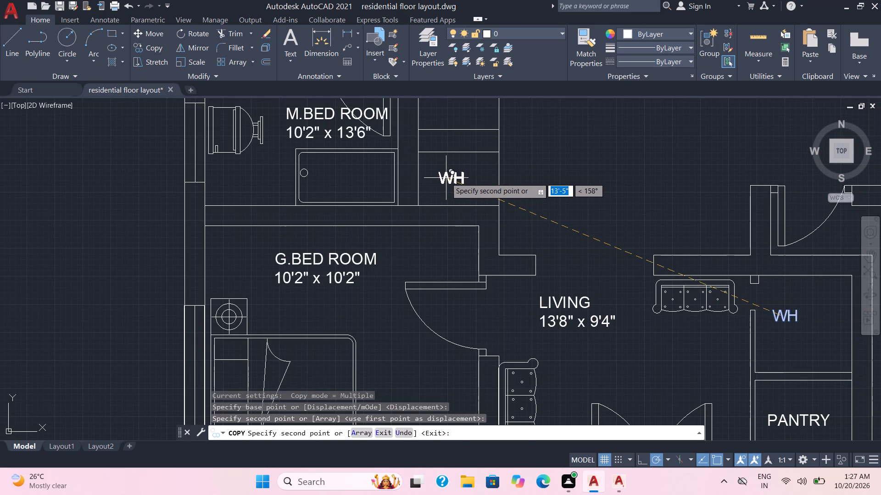
{"action": "scroll", "coordinate": [446, 178], "scroll_direction": "down", "scroll_amount": 1}
{"action": "middle_click_drag", "start_coordinate": [446, 178], "coordinate": [441, 286]}
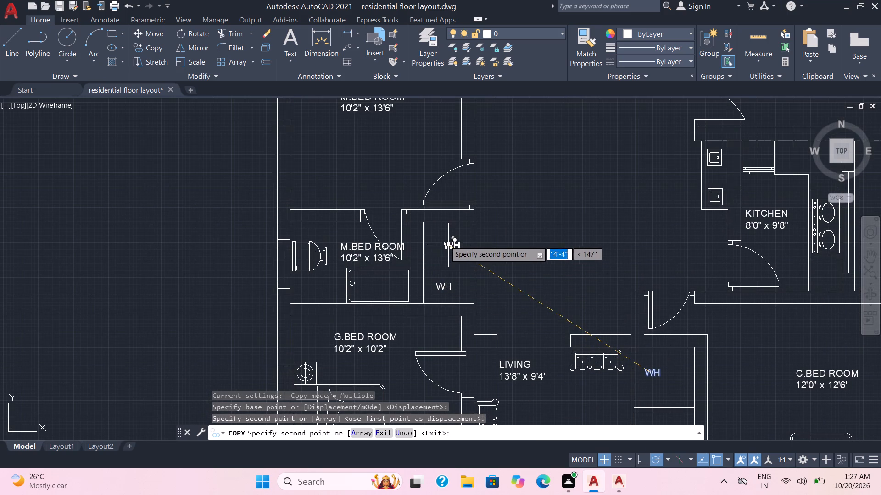
{"action": "left_click", "coordinate": [444, 240]}
{"action": "key", "text": "Escape"}
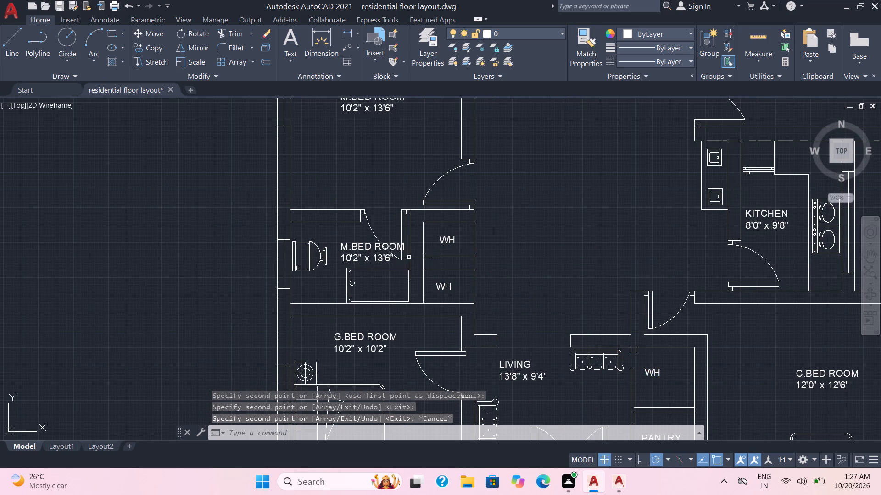
Change the name line of the M.BED ROOM label in the bathroom above G.BED ROOM to BATH.
{"action": "double_click", "coordinate": [368, 258]}
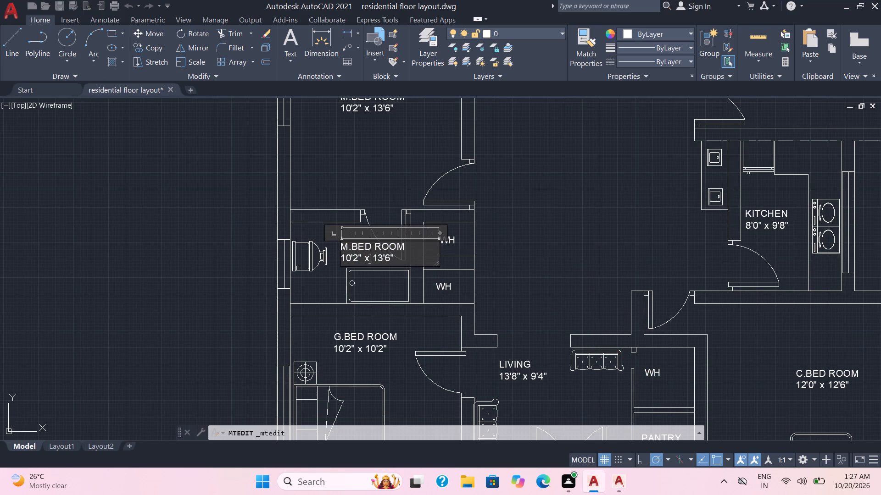
{"action": "left_click", "coordinate": [407, 247]}
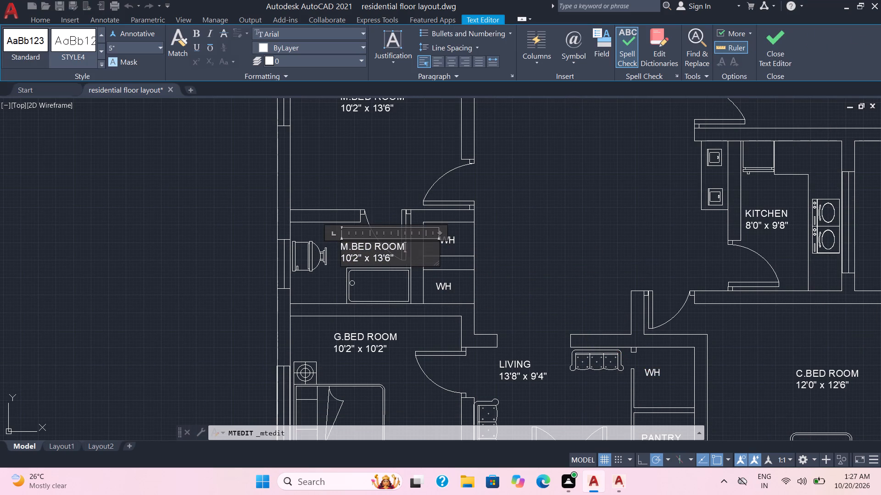
{"action": "left_click_drag", "start_coordinate": [401, 248], "coordinate": [330, 247]}
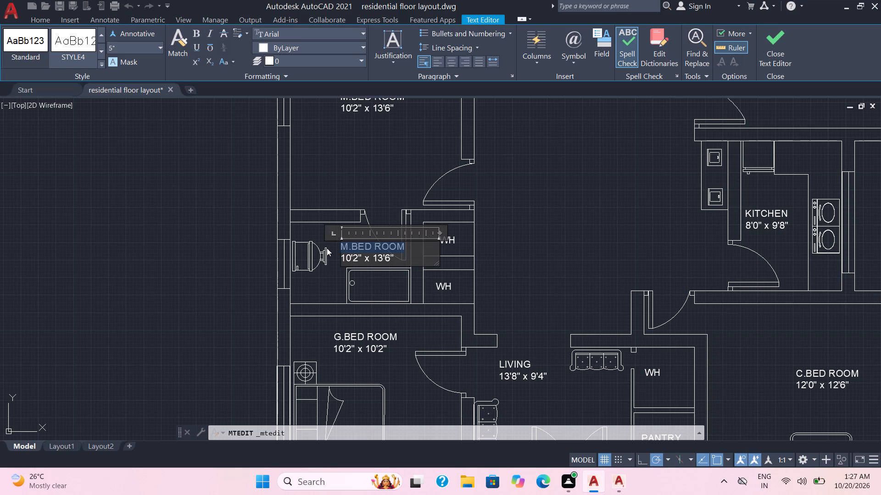
{"action": "type", "text": "BATH"}
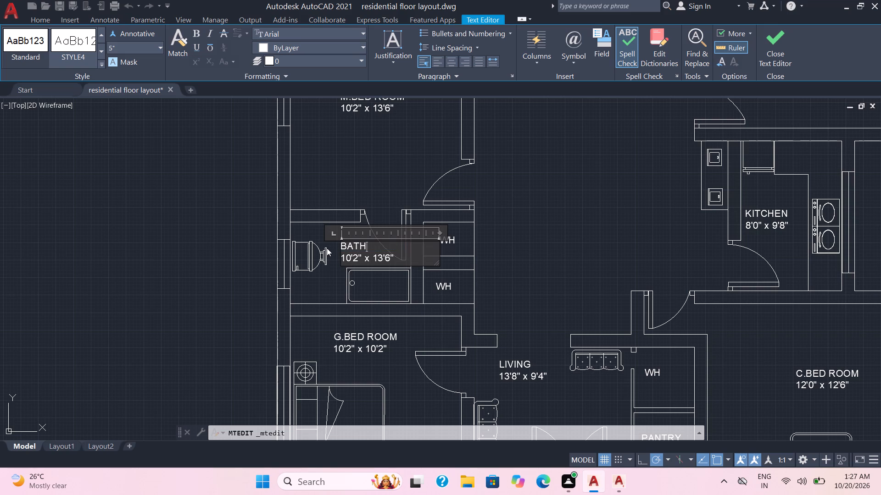
Set the first dimension of this BATH label to 6'9".
{"action": "left_click", "coordinate": [350, 260]}
{"action": "key", "text": "BackSpace"}
{"action": "key", "text": "BackSpace"}
{"action": "key", "text": "6"}
{"action": "key", "text": "Right"}
{"action": "key", "text": "Right"}
{"action": "key", "text": "BackSpace"}
{"action": "key", "text": "9"}
Set the second dimension of the same BATH label to 4'10" and finish editing it.
{"action": "key", "text": "Right"}
{"action": "key", "text": "Right"}
{"action": "key", "text": "Right"}
{"action": "key", "text": "Right"}
{"action": "key", "text": "Right"}
{"action": "key", "text": "Right"}
{"action": "key", "text": "BackSpace"}
{"action": "key", "text": "BackSpace"}
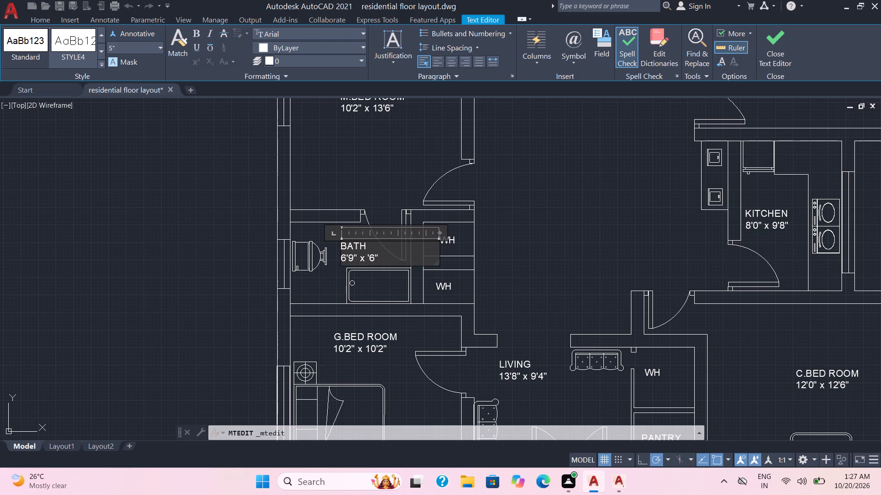
{"action": "key", "text": "4"}
{"action": "key", "text": "Right"}
{"action": "key", "text": "Right"}
{"action": "key", "text": "BackSpace"}
{"action": "type", "text": "10"}
{"action": "left_click", "coordinate": [509, 260]}
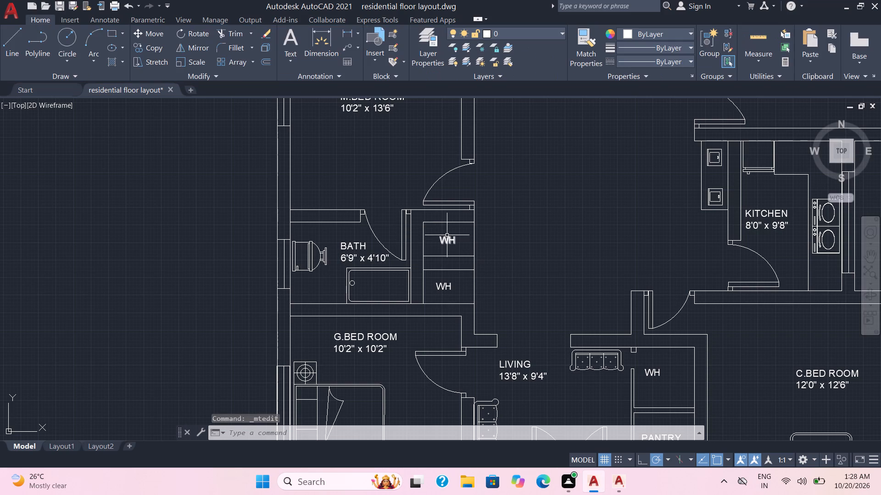
Change the WH label in the upper compartment beside the bathroom to W.
{"action": "double_click", "coordinate": [450, 237]}
{"action": "left_click", "coordinate": [457, 242]}
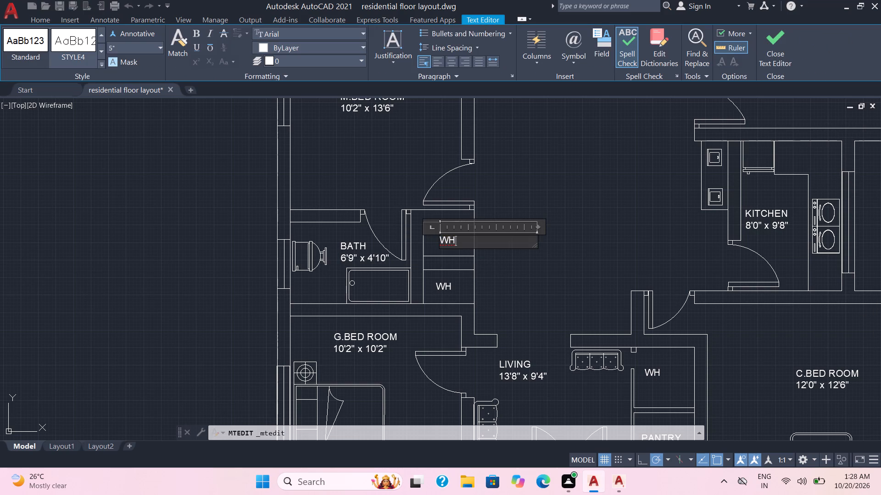
{"action": "key", "text": "BackSpace"}
{"action": "left_click", "coordinate": [528, 261]}
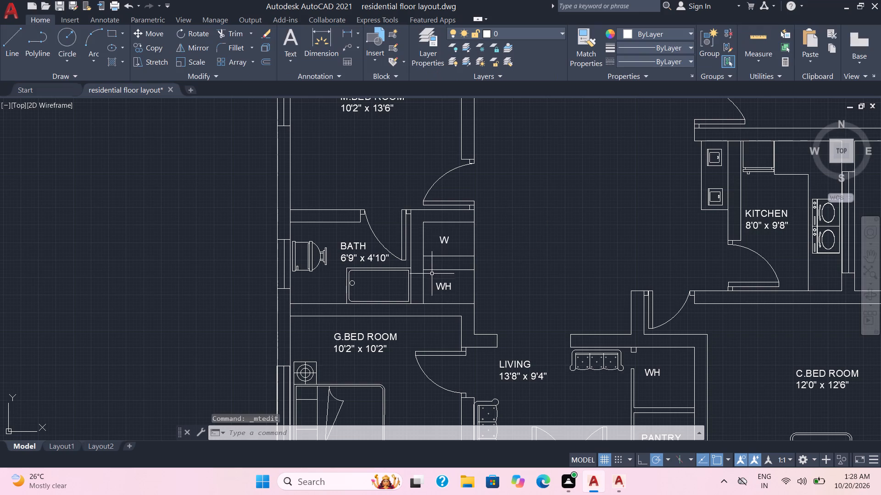
Replace the WH label in the lower compartment beside the bathroom with D.
{"action": "double_click", "coordinate": [445, 289]}
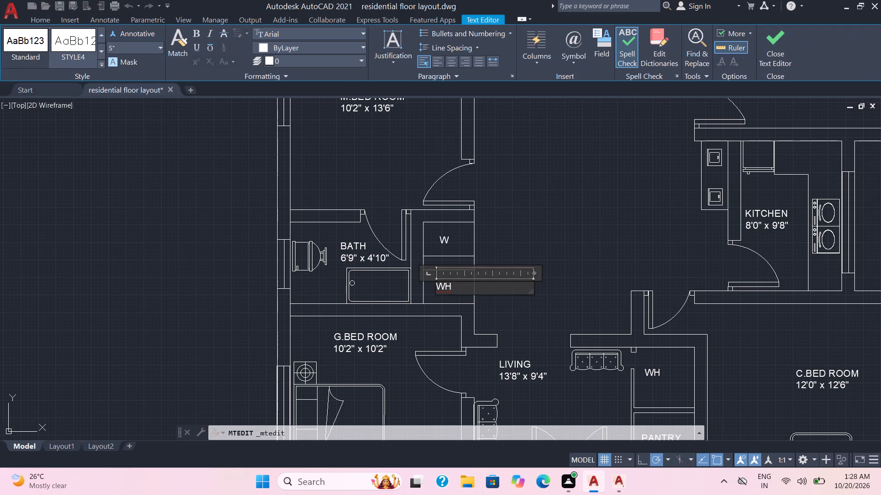
{"action": "left_click", "coordinate": [455, 288]}
{"action": "key", "text": "BackSpace"}
{"action": "key", "text": "BackSpace"}
{"action": "key", "text": "d"}
{"action": "left_click", "coordinate": [513, 246]}
Examine the labelled plan as a whole and the staircase area up close.
{"action": "scroll", "coordinate": [513, 247], "scroll_direction": "down", "scroll_amount": 2}
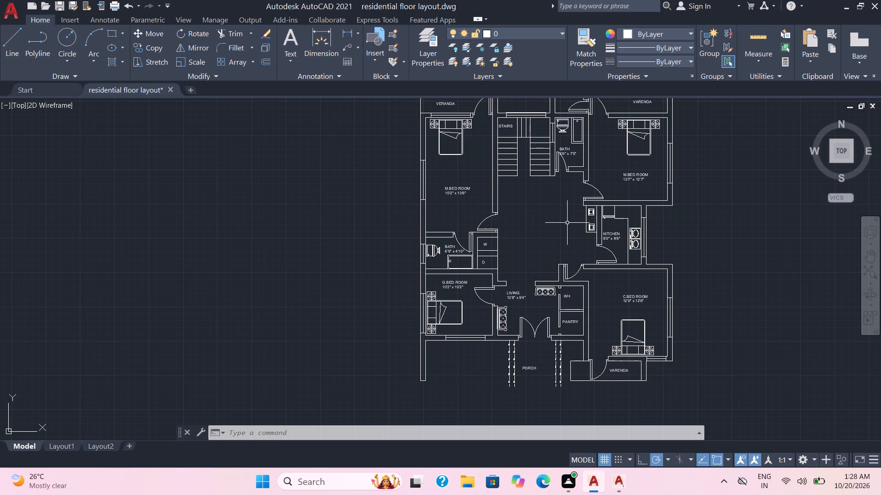
{"action": "middle_click_drag", "start_coordinate": [570, 221], "coordinate": [458, 274]}
{"action": "scroll", "coordinate": [456, 272], "scroll_direction": "up", "scroll_amount": 1}
{"action": "middle_click_drag", "start_coordinate": [411, 255], "coordinate": [411, 255]}
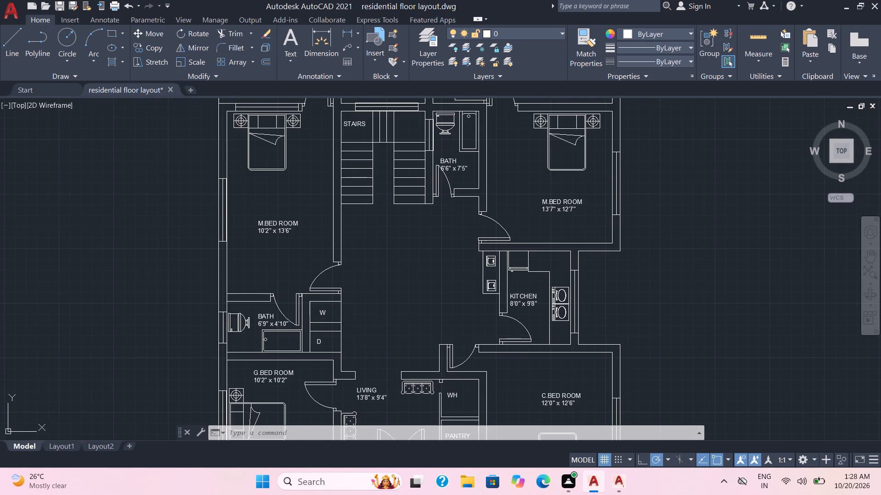
{"action": "middle_click_drag", "start_coordinate": [411, 255], "coordinate": [418, 328]}
{"action": "scroll", "coordinate": [418, 325], "scroll_direction": "up", "scroll_amount": 2}
{"action": "scroll", "coordinate": [411, 307], "scroll_direction": "down", "scroll_amount": 1}
{"action": "middle_click_drag", "start_coordinate": [410, 307], "coordinate": [405, 349]}
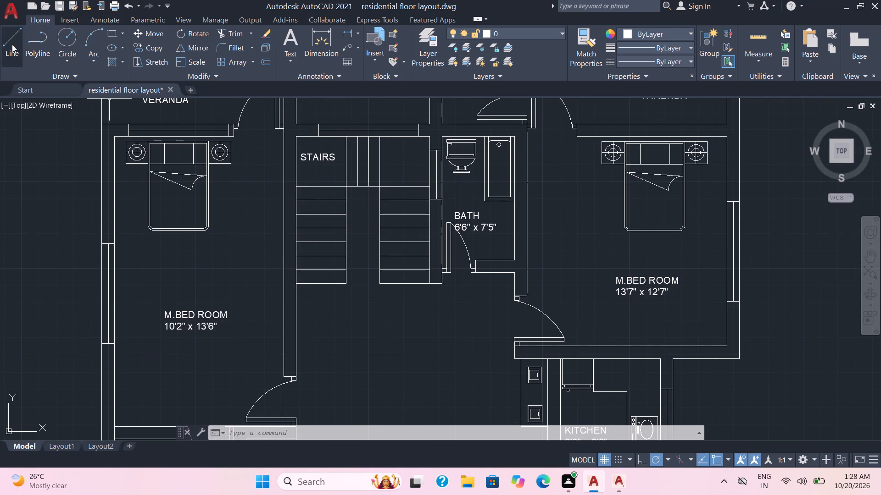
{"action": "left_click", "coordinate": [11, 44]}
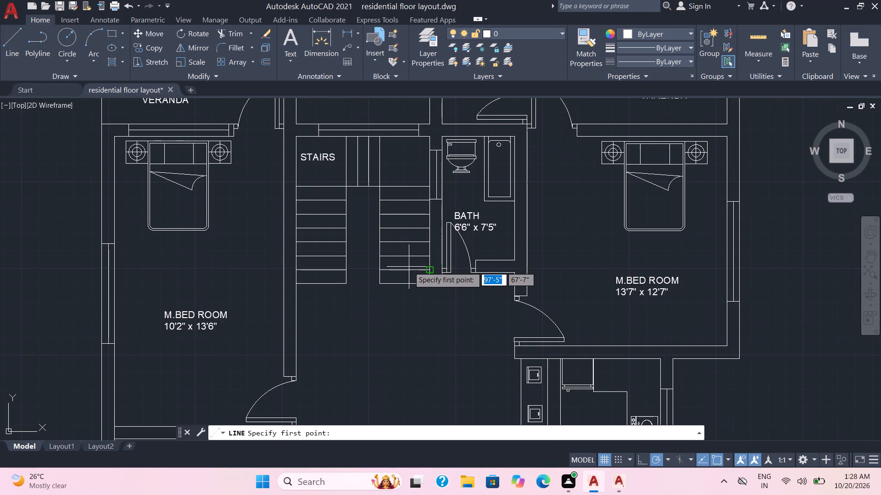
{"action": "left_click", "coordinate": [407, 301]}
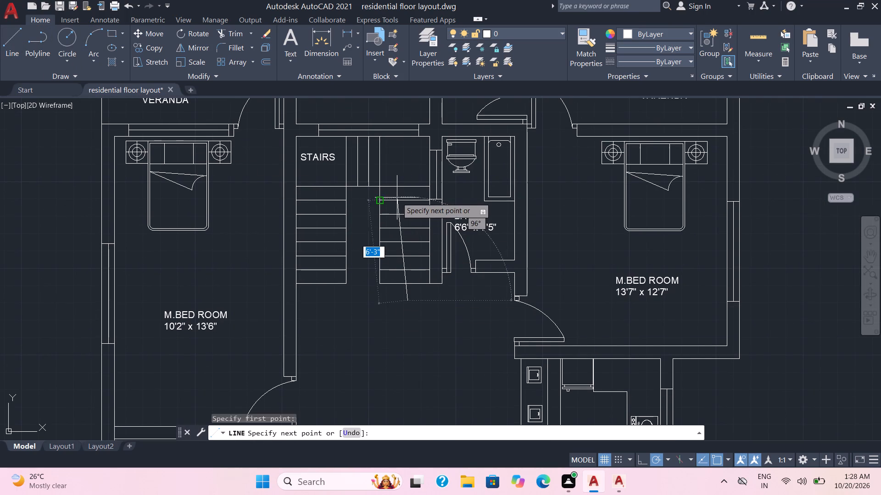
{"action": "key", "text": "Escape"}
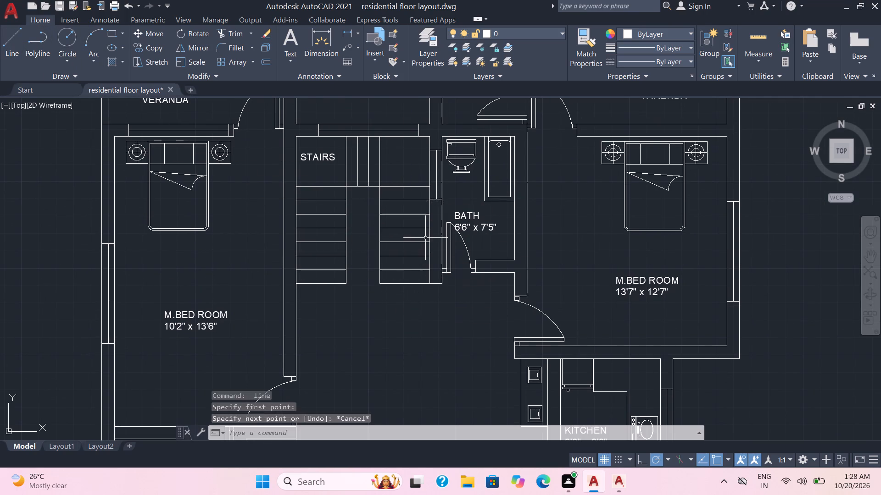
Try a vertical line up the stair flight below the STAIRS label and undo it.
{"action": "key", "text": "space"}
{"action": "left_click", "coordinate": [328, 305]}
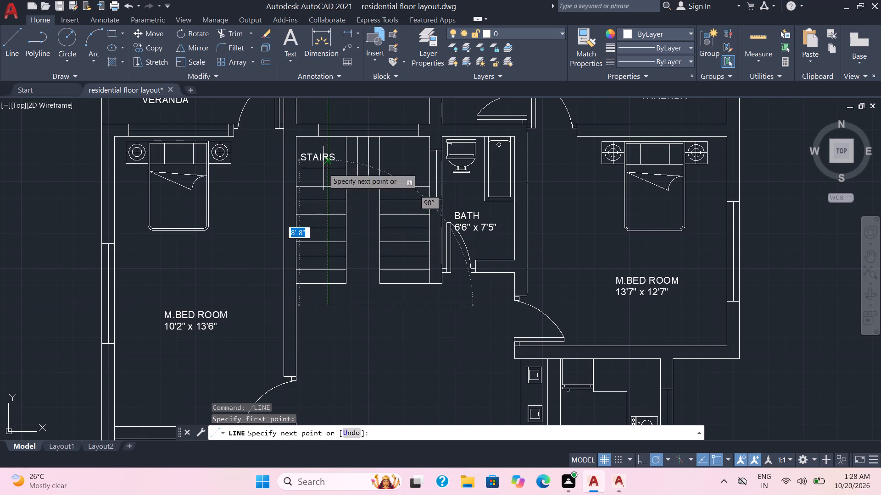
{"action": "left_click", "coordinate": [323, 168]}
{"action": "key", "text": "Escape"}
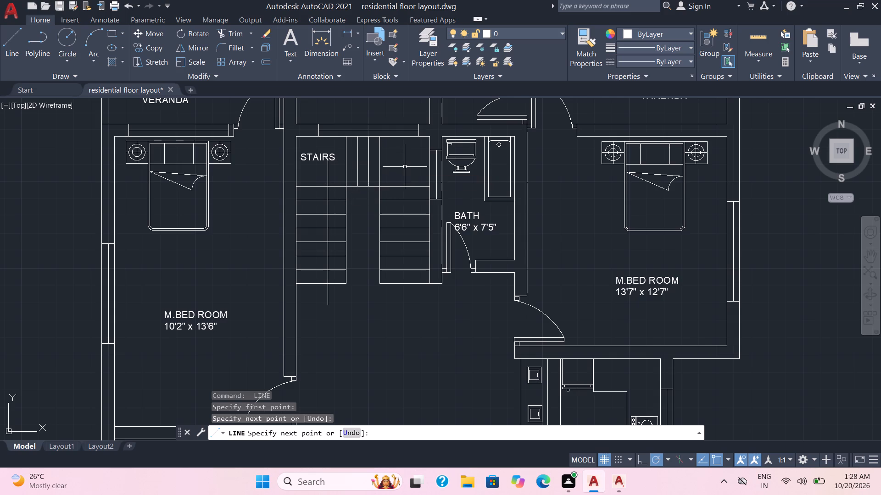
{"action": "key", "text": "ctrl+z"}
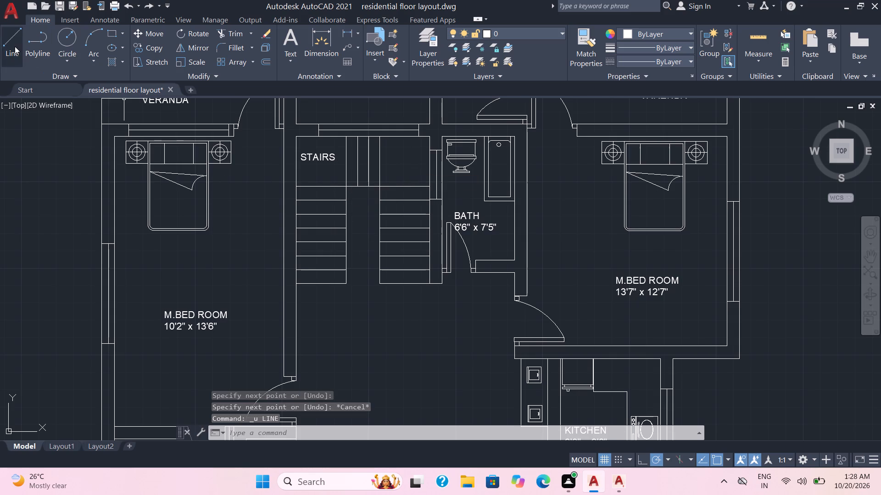
Draw the stair direction line: about 8'-8" up the flight below STAIRS, across the landing and partway down the other flight.
{"action": "left_click", "coordinate": [14, 46]}
{"action": "left_click", "coordinate": [317, 314]}
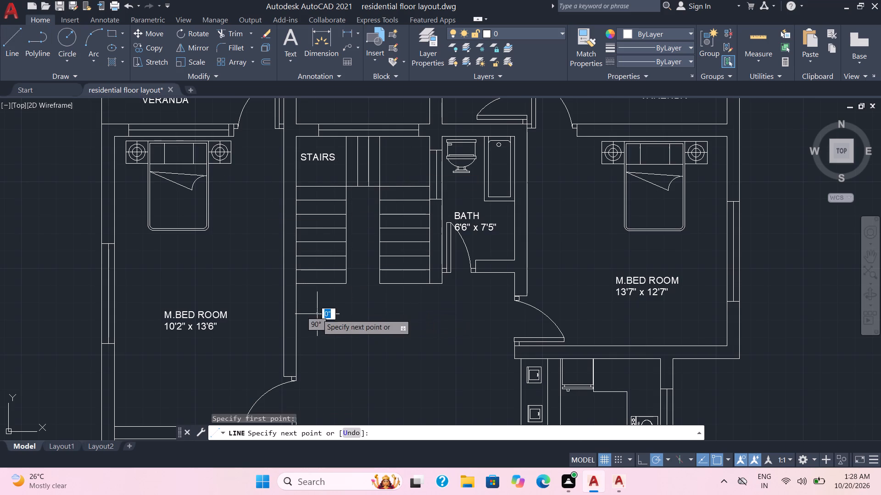
{"action": "left_click", "coordinate": [317, 170]}
{"action": "left_click", "coordinate": [404, 166]}
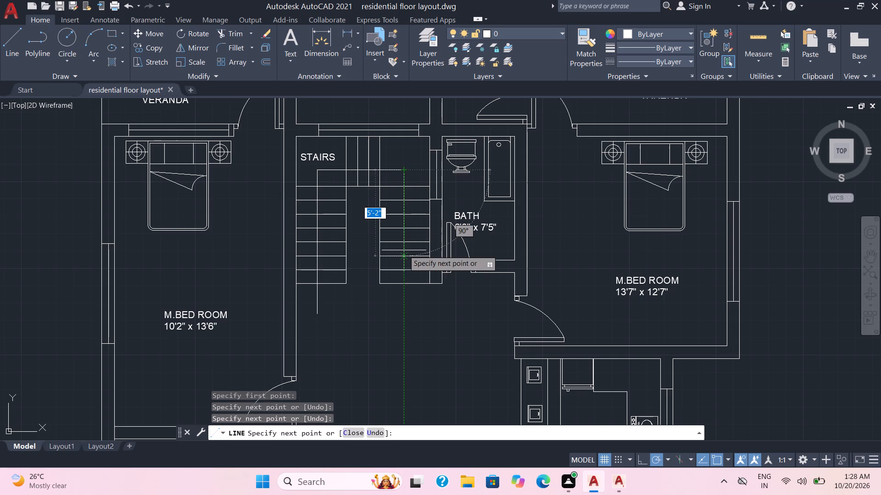
{"action": "left_click", "coordinate": [404, 250]}
Add a short diagonal arrowhead stroke at the direction line's end on the flight beside the bath.
{"action": "scroll", "coordinate": [407, 248], "scroll_direction": "up", "scroll_amount": 2}
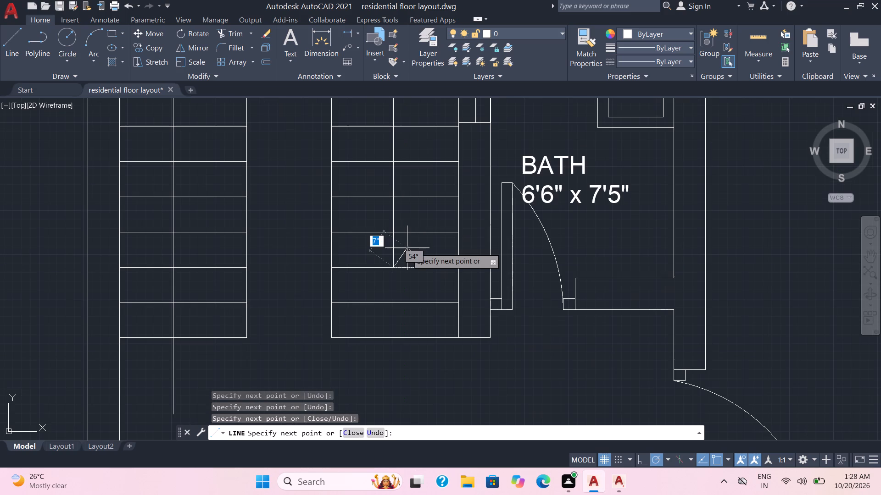
{"action": "left_click", "coordinate": [420, 244]}
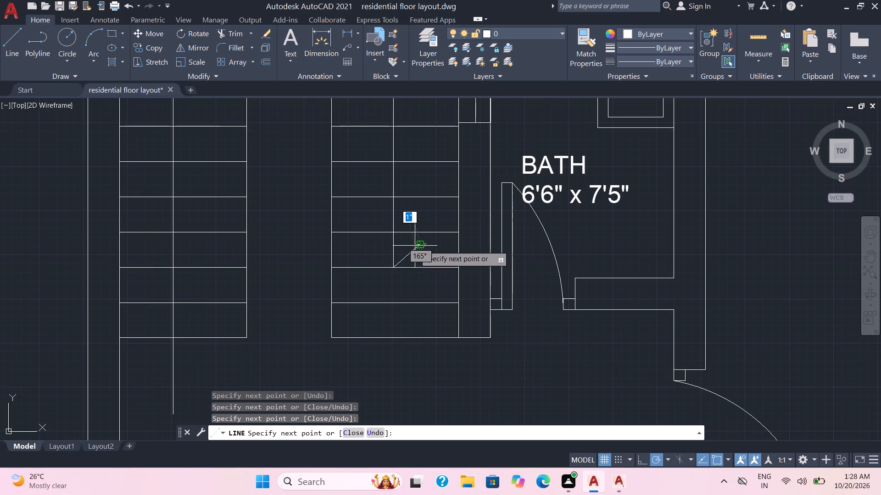
{"action": "key", "text": "Escape"}
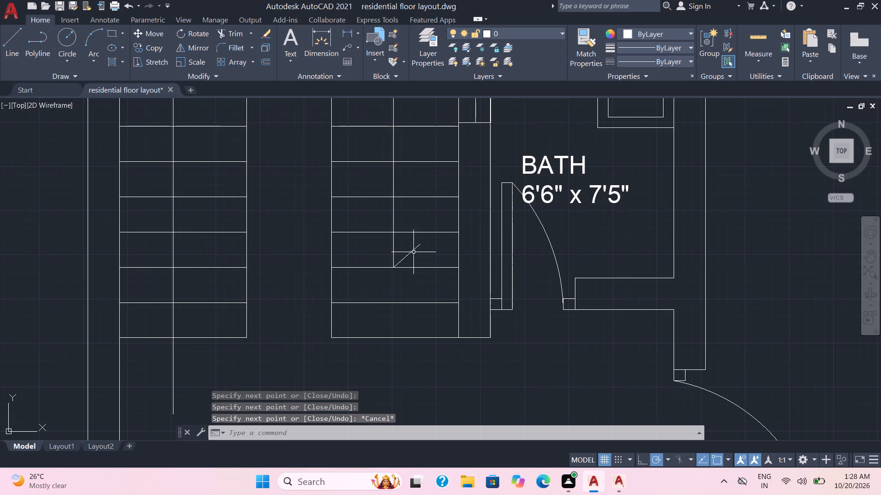
Mirror the arrowhead stroke about the stair direction line, keeping the original, to complete the arrowhead.
{"action": "left_click", "coordinate": [413, 250]}
{"action": "key", "text": "m"}
{"action": "key", "text": "i"}
{"action": "key", "text": "Return"}
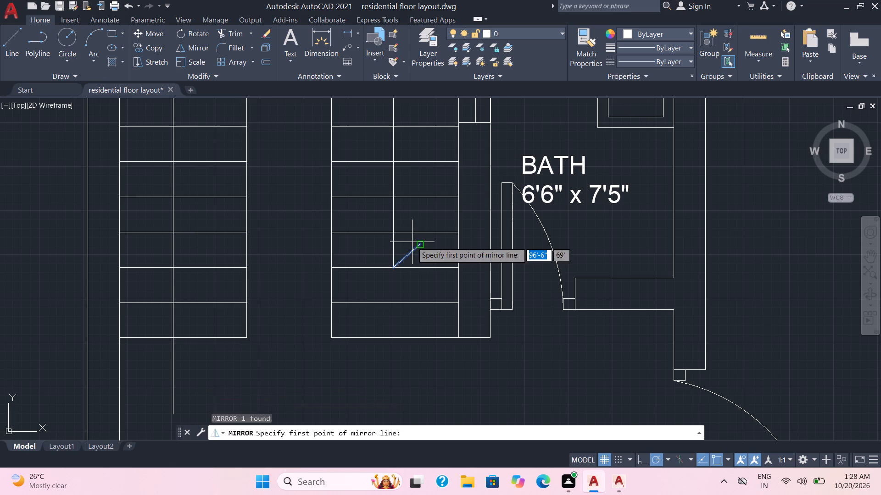
{"action": "left_click", "coordinate": [393, 266]}
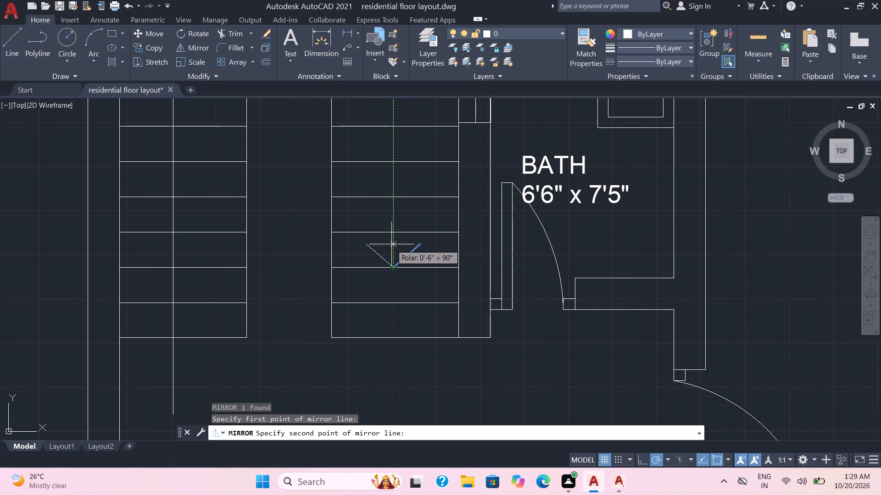
{"action": "left_click", "coordinate": [393, 242]}
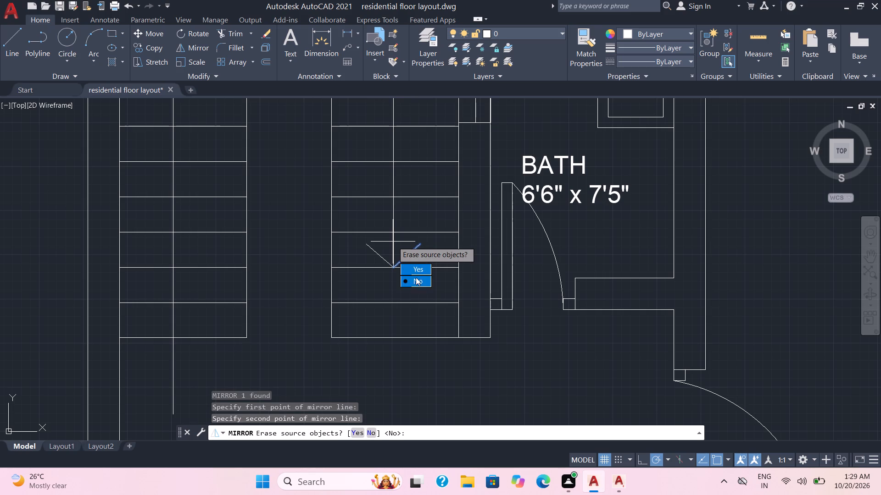
{"action": "left_click_drag", "start_coordinate": [417, 282], "coordinate": [393, 242]}
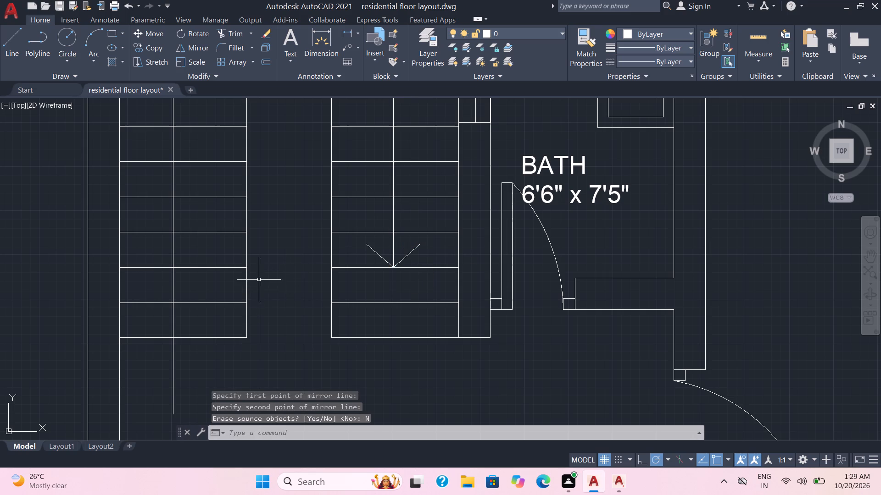
Trim the part of the direction line that extends past the bottom of the stair flight below STAIRS.
{"action": "key", "text": "t"}
{"action": "key", "text": "r"}
{"action": "key", "text": "Return"}
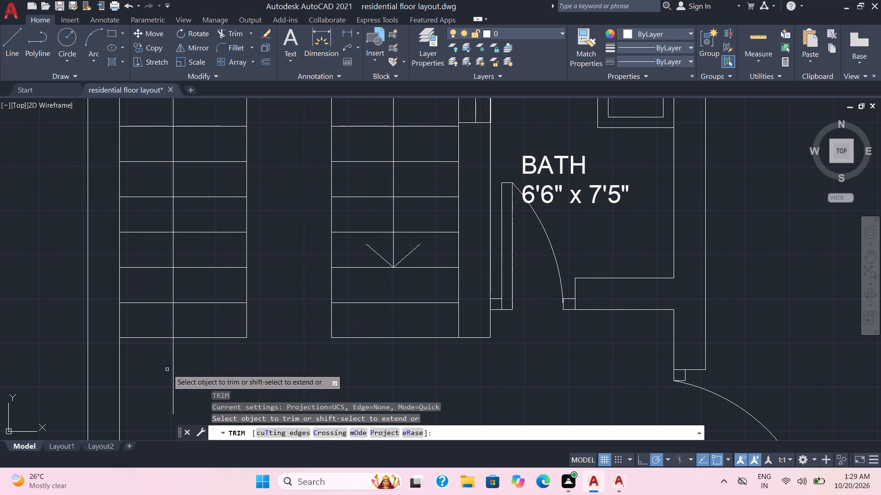
{"action": "left_click", "coordinate": [173, 367]}
{"action": "key", "text": "Escape"}
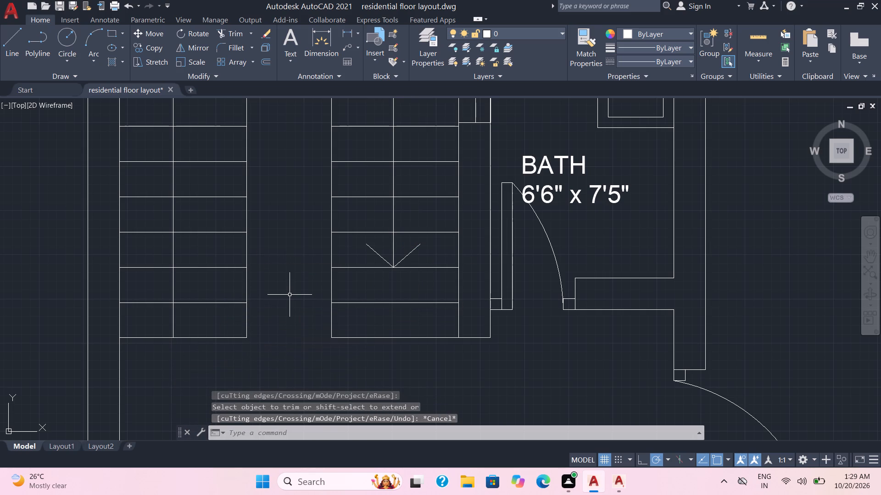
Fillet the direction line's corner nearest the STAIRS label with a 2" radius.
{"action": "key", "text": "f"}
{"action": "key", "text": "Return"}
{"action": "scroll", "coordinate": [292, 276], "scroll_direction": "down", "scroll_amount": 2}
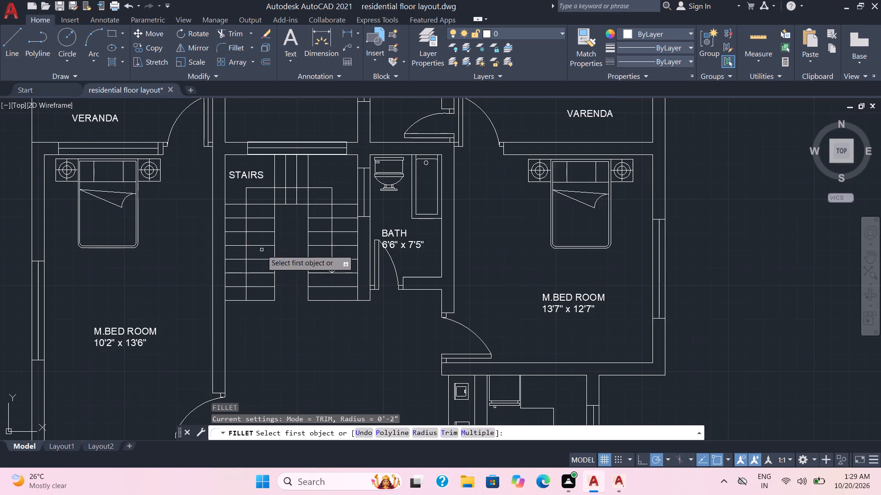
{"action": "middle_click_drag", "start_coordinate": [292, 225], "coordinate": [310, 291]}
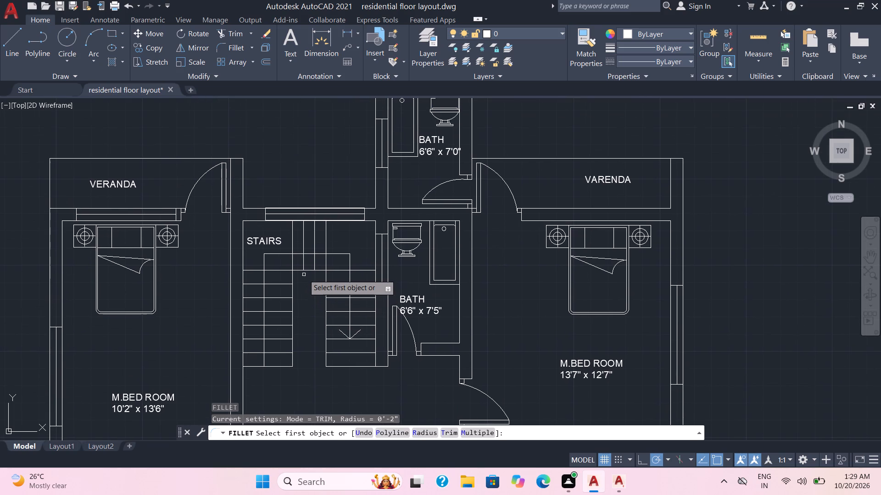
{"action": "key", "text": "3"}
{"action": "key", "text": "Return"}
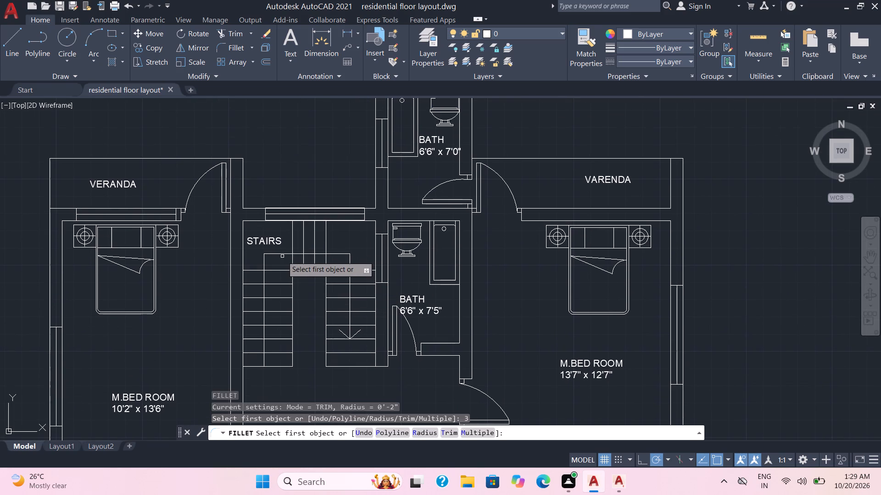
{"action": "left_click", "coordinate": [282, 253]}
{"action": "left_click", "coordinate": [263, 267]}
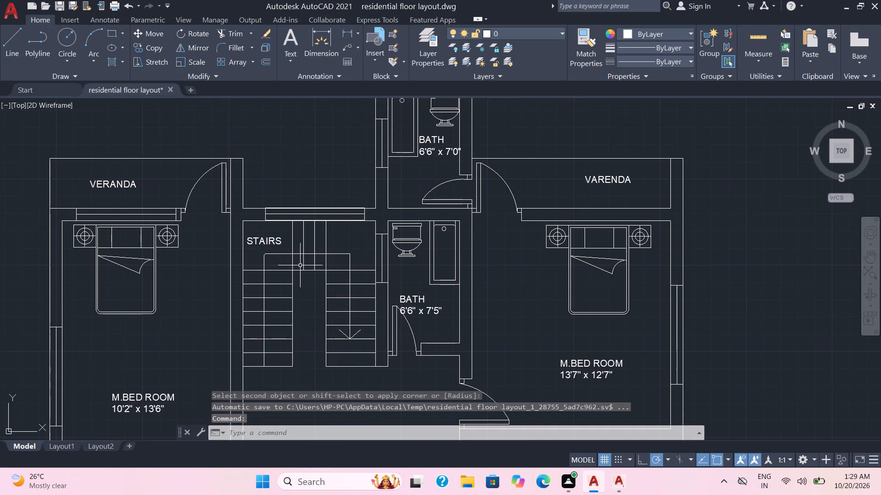
Fillet the direction line's landing corner on the bath side with a 6" radius.
{"action": "key", "text": "space"}
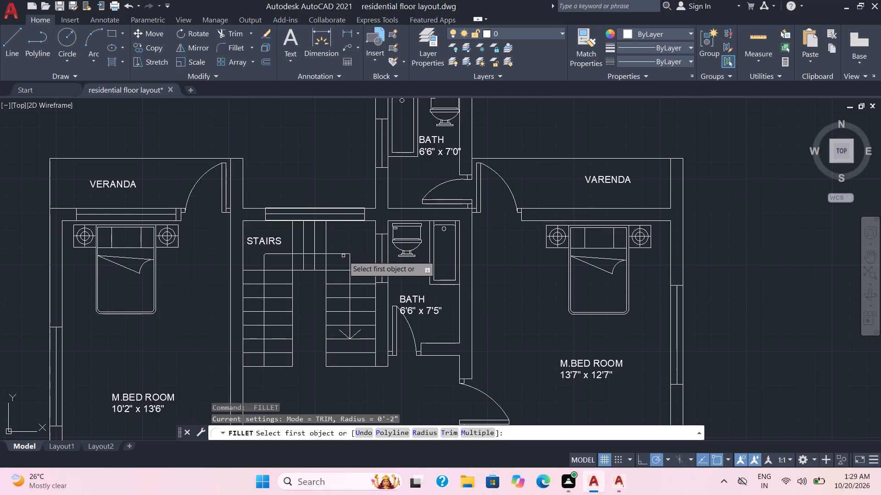
{"action": "left_click", "coordinate": [343, 253]}
{"action": "key", "text": "r"}
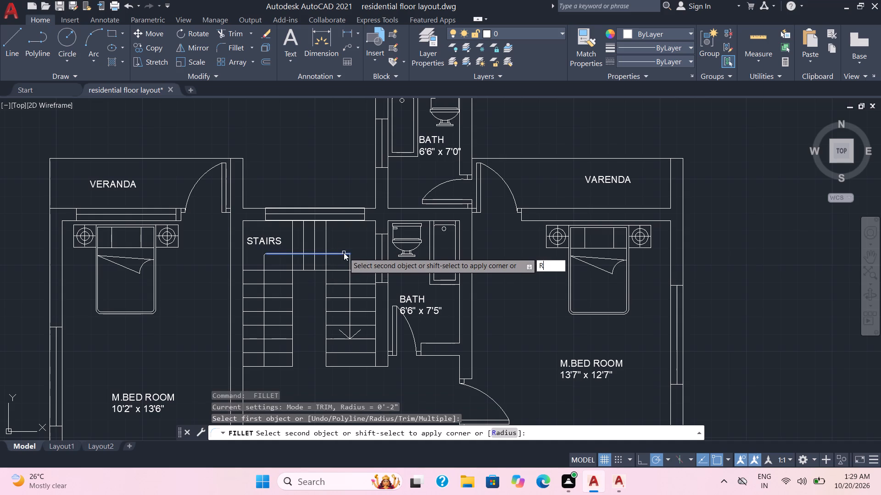
{"action": "key", "text": "Return"}
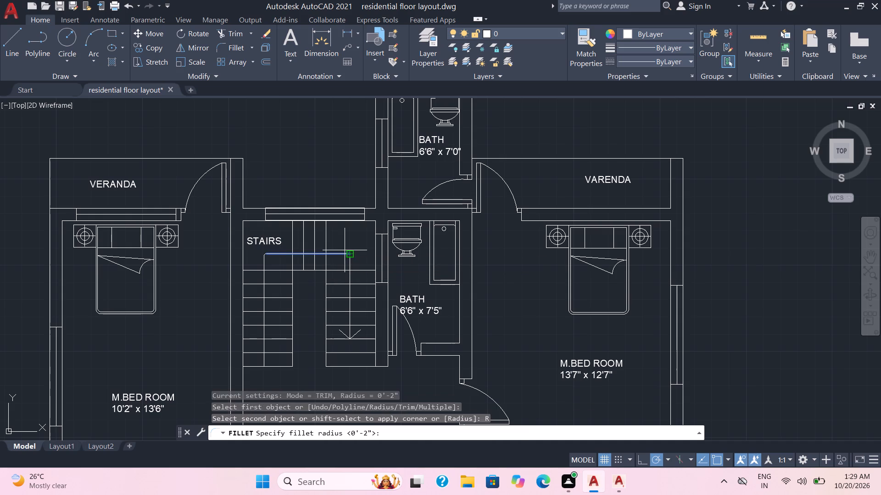
{"action": "key", "text": "6"}
{"action": "key", "text": "Return"}
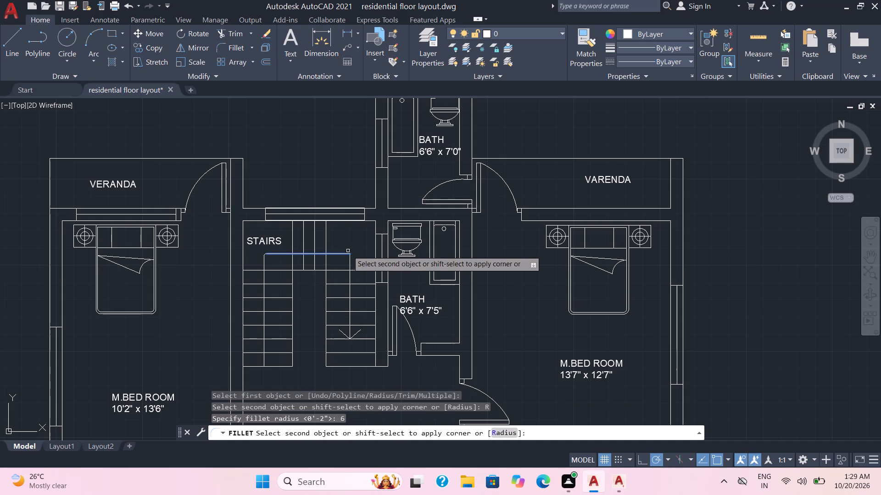
{"action": "left_click", "coordinate": [350, 264]}
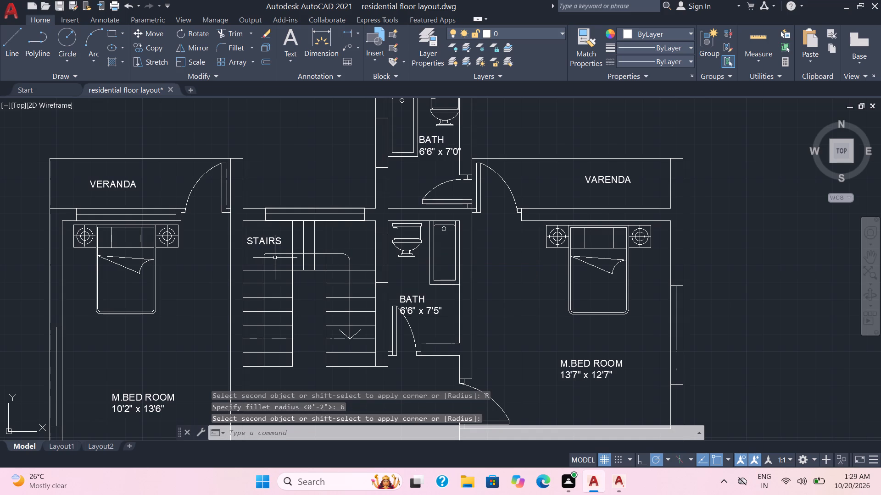
Fillet the direction line's corner nearest the STAIRS label with a 6" radius.
{"action": "scroll", "coordinate": [263, 265], "scroll_direction": "up", "scroll_amount": 3}
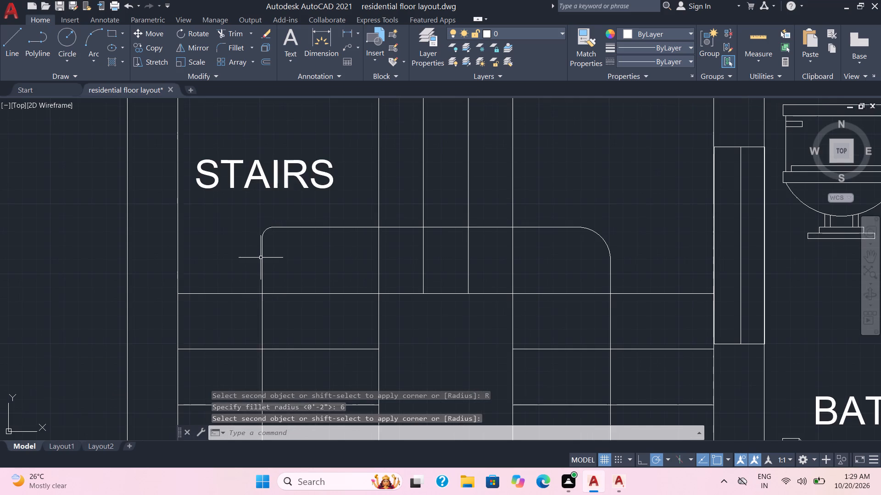
{"action": "key", "text": "f"}
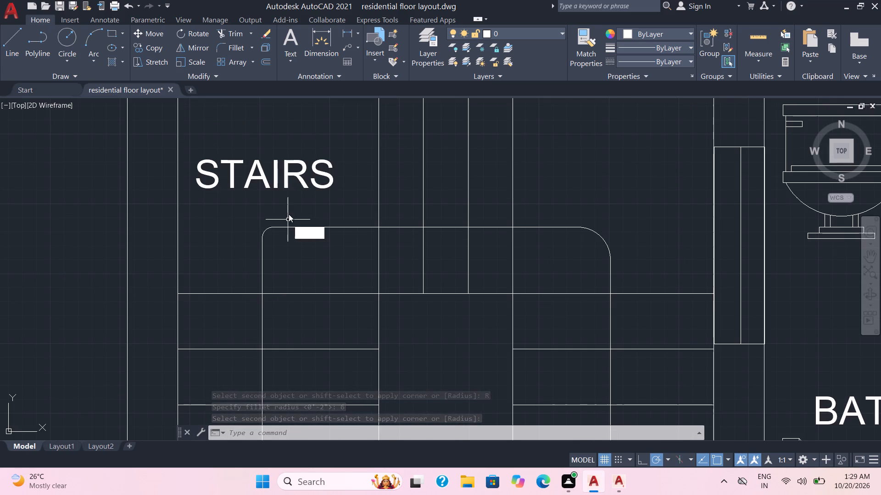
{"action": "key", "text": "Return"}
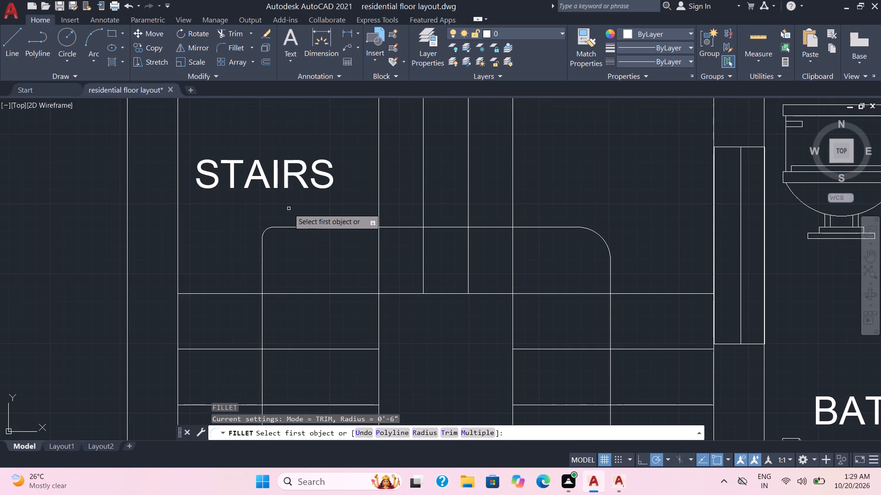
{"action": "key", "text": "space"}
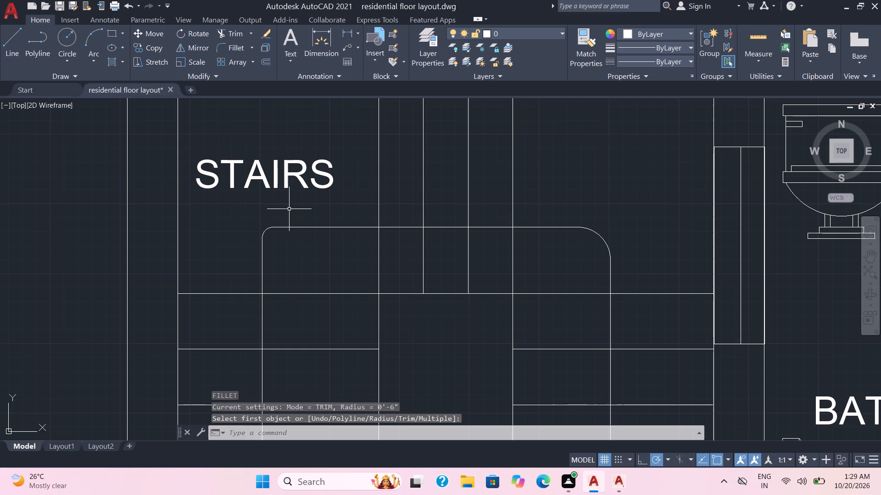
{"action": "key", "text": "f"}
{"action": "key", "text": "Return"}
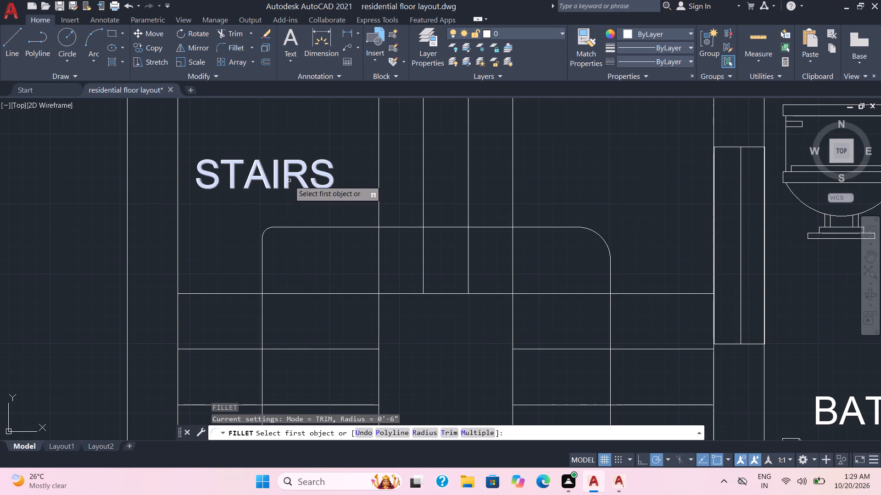
{"action": "key", "text": "r"}
{"action": "key", "text": "Return"}
{"action": "key", "text": "6"}
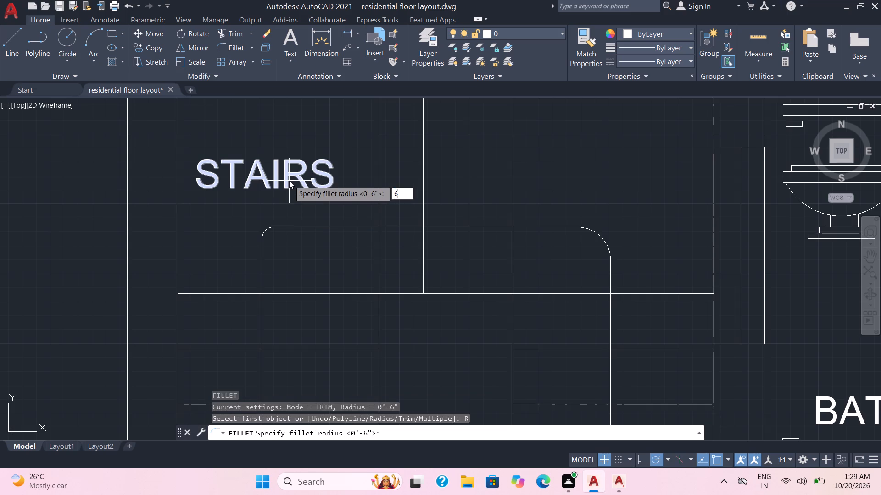
{"action": "key", "text": "Return"}
{"action": "left_click", "coordinate": [298, 228]}
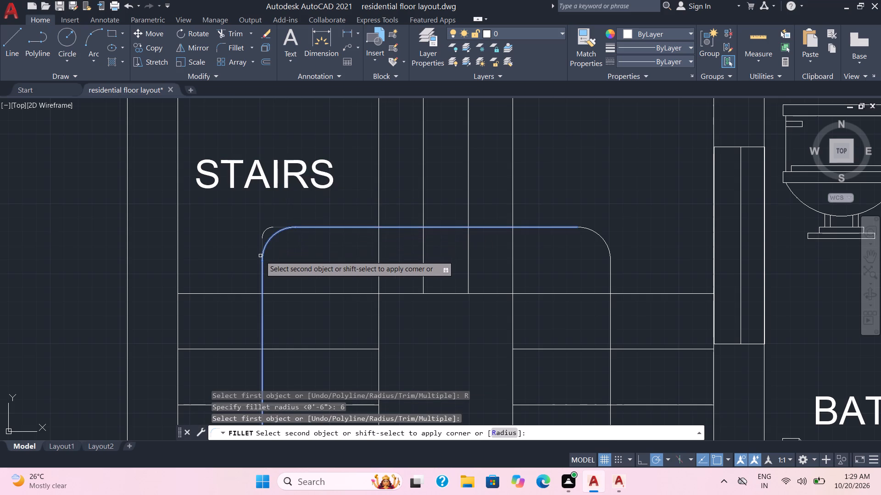
{"action": "left_click", "coordinate": [260, 256]}
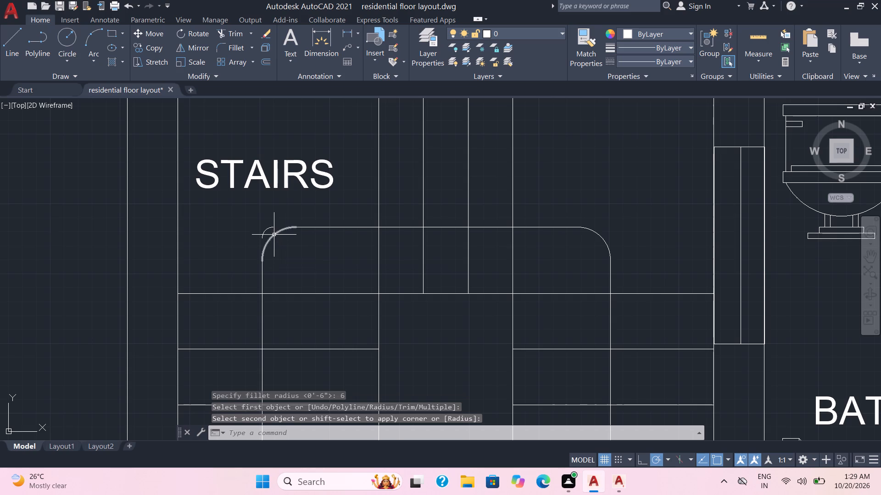
Delete the leftover small arc at the corner nearest the STAIRS label.
{"action": "left_click", "coordinate": [266, 228]}
{"action": "key", "text": "Delete"}
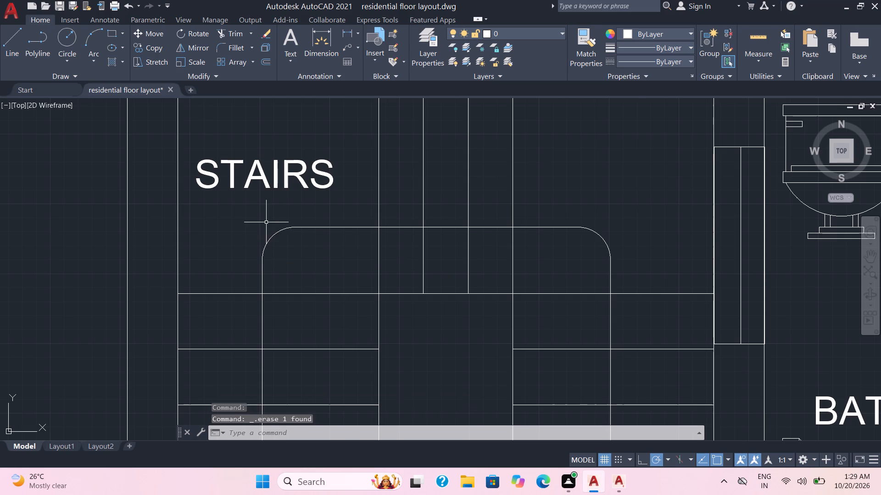
Save the drawing.
{"action": "scroll", "coordinate": [267, 222], "scroll_direction": "down", "scroll_amount": 2}
{"action": "scroll", "coordinate": [337, 315], "scroll_direction": "down", "scroll_amount": 1}
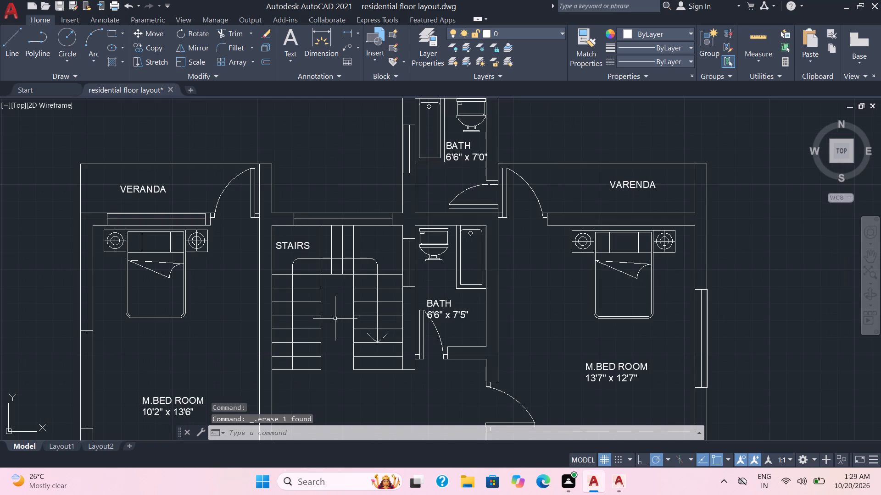
{"action": "middle_click_drag", "start_coordinate": [335, 319], "coordinate": [312, 182]}
{"action": "middle_click_drag", "start_coordinate": [374, 317], "coordinate": [374, 316]}
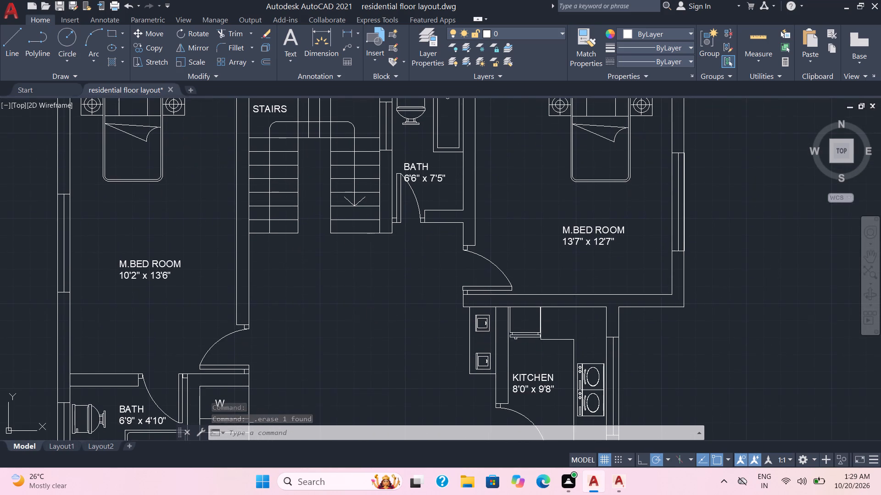
{"action": "middle_click_drag", "start_coordinate": [374, 316], "coordinate": [358, 132]}
{"action": "scroll", "coordinate": [349, 242], "scroll_direction": "down", "scroll_amount": 1}
{"action": "middle_click_drag", "start_coordinate": [349, 242], "coordinate": [358, 142]}
{"action": "scroll", "coordinate": [352, 195], "scroll_direction": "up", "scroll_amount": 2}
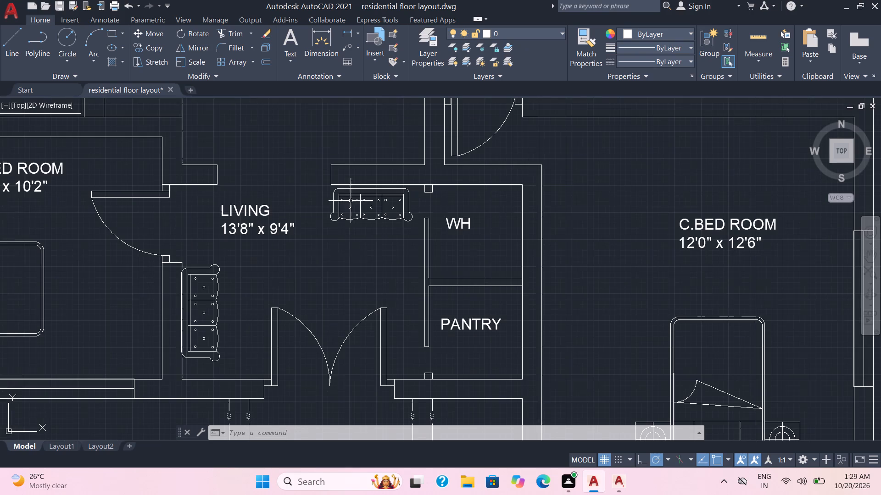
{"action": "scroll", "coordinate": [339, 269], "scroll_direction": "up", "scroll_amount": 1}
{"action": "middle_click_drag", "start_coordinate": [339, 269], "coordinate": [344, 254]}
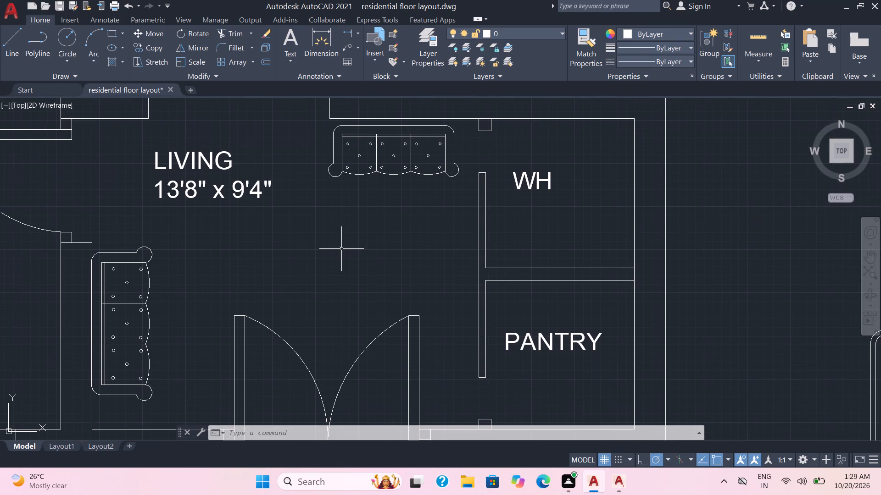
{"action": "key", "text": "ctrl+s"}
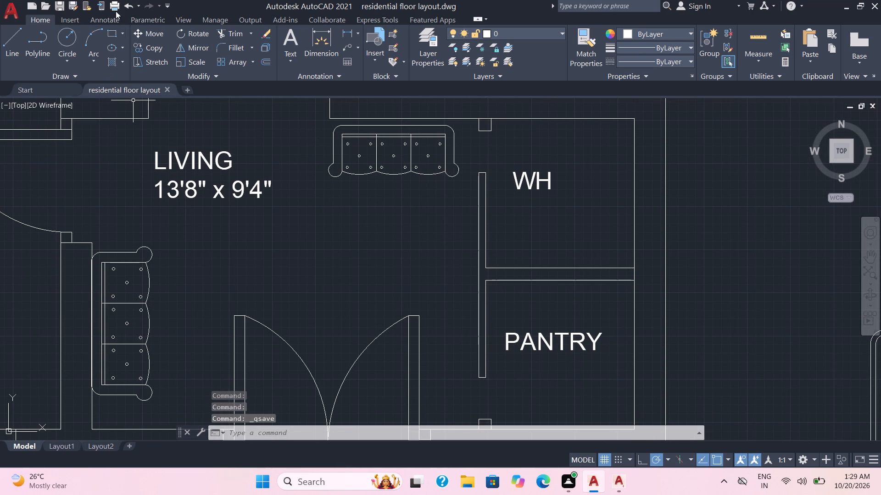
Draw a small circle in the living room, in the open floor between the sofas and above the double door.
{"action": "left_click", "coordinate": [109, 29]}
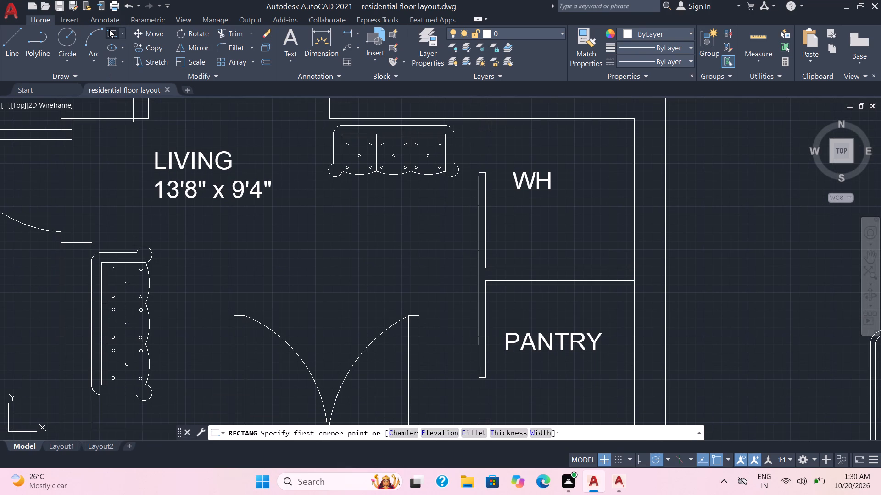
{"action": "left_click", "coordinate": [67, 37]}
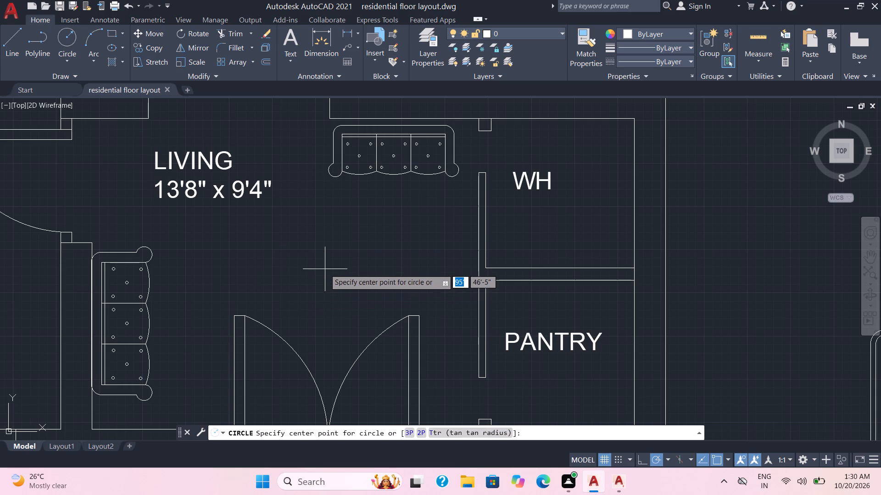
{"action": "left_click", "coordinate": [325, 258]}
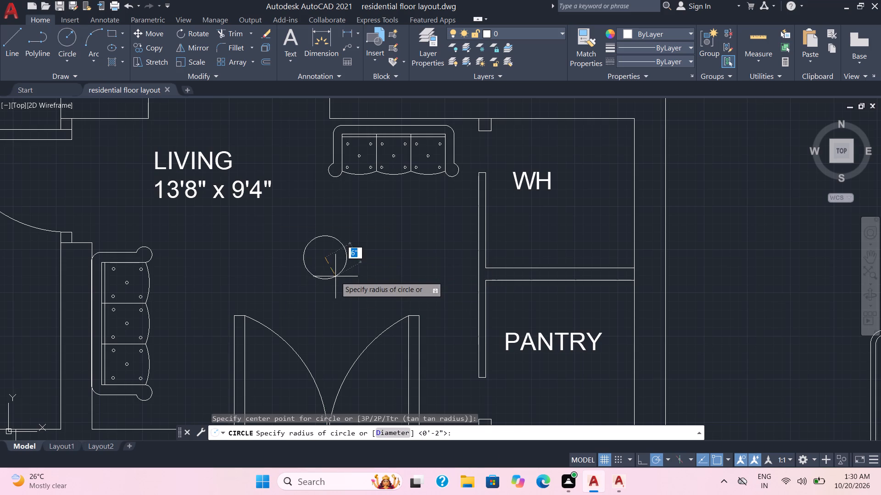
{"action": "left_click", "coordinate": [343, 282]}
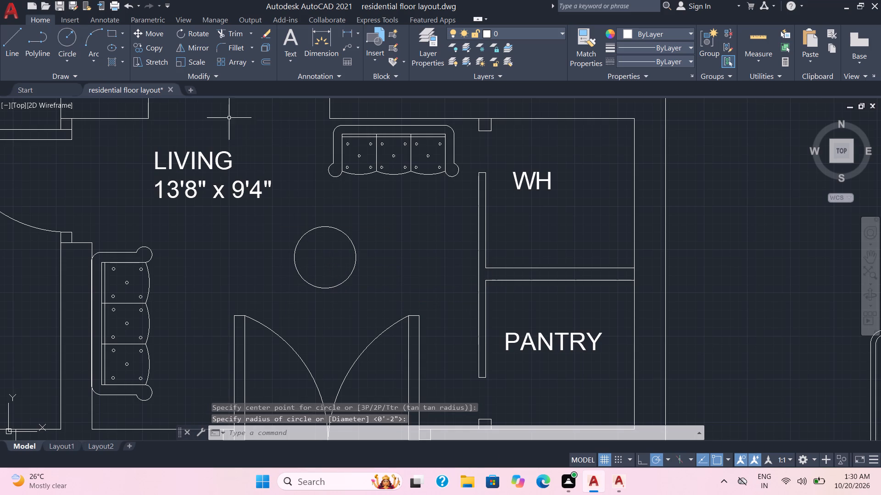
Draw a rectangle about 3' wide by 2'-4" high around the small circle in the living room.
{"action": "left_click", "coordinate": [112, 35]}
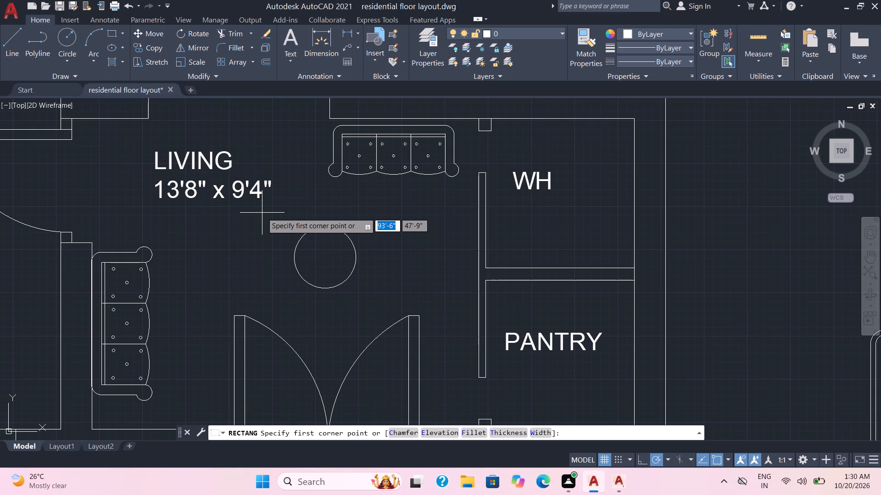
{"action": "left_click", "coordinate": [261, 209]}
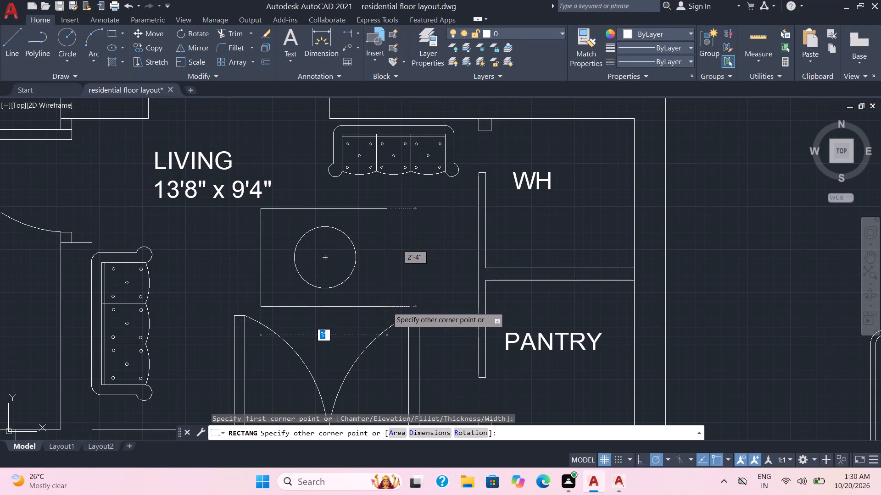
{"action": "left_click", "coordinate": [386, 307]}
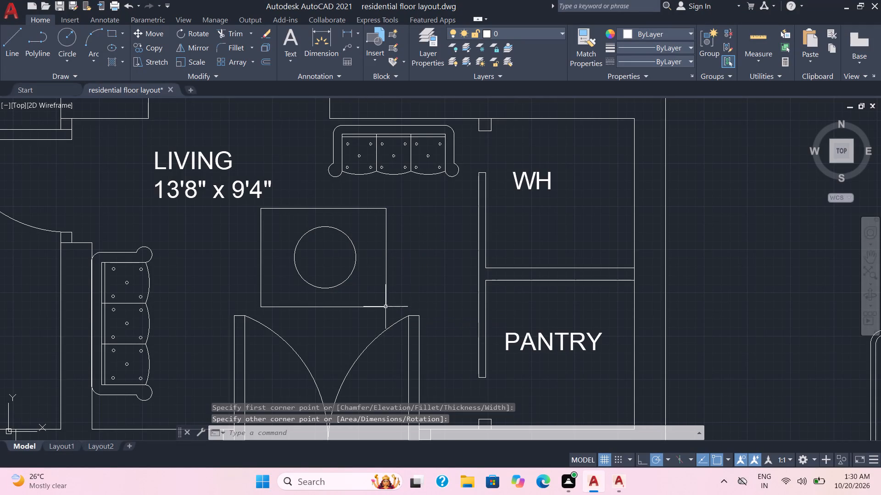
Draw two short lines about 3" long extending the rectangle's edges outward, upward and leftward, from its upper-left corner.
{"action": "left_click", "coordinate": [14, 35]}
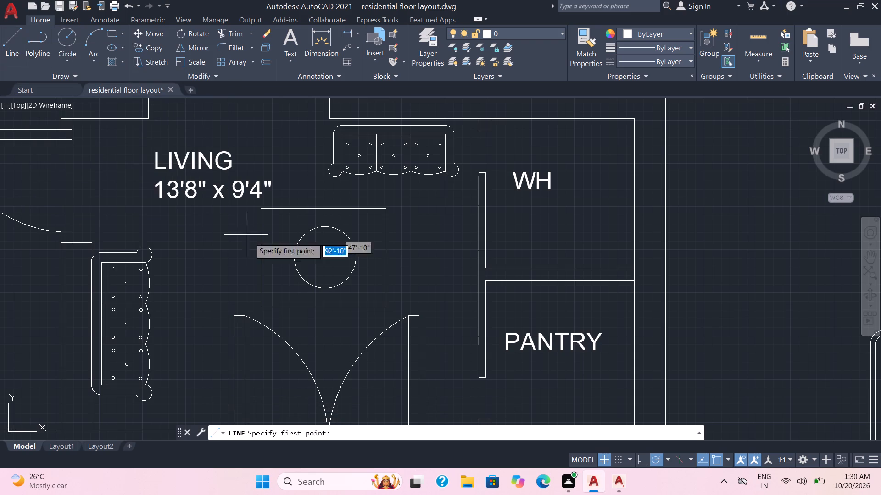
{"action": "scroll", "coordinate": [277, 258], "scroll_direction": "up", "scroll_amount": 2}
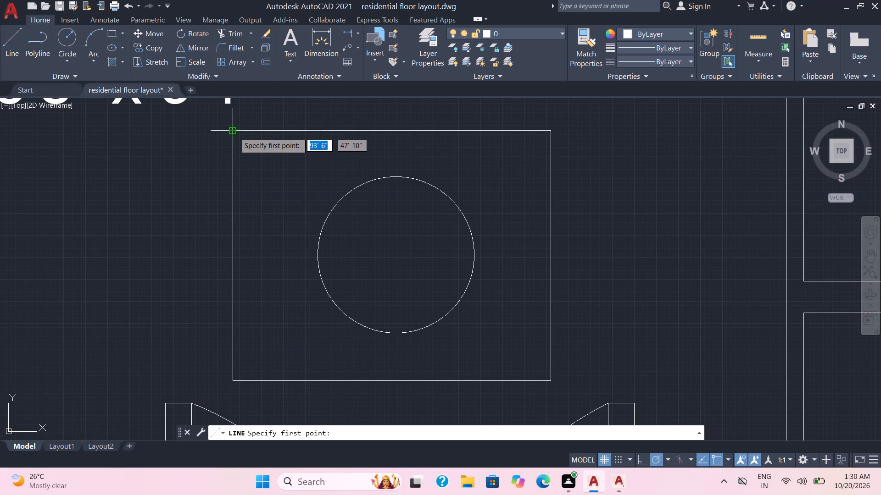
{"action": "left_click", "coordinate": [234, 132]}
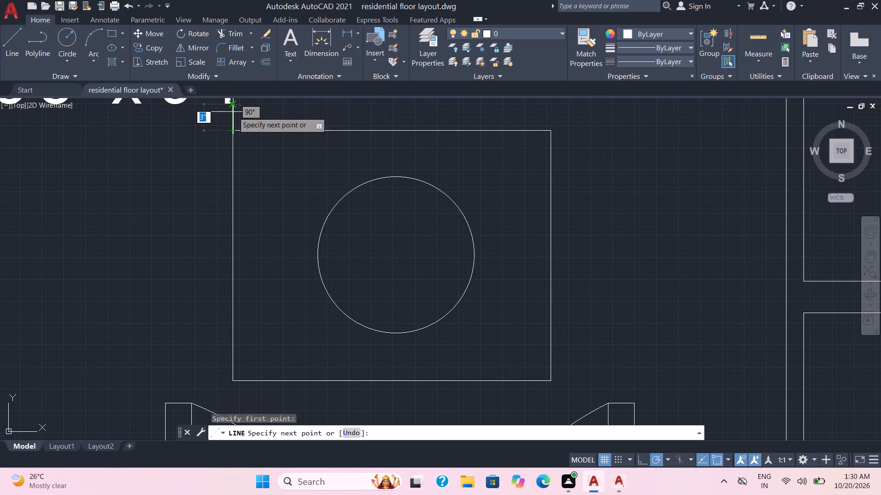
{"action": "left_click", "coordinate": [233, 112]}
{"action": "key", "text": "Escape"}
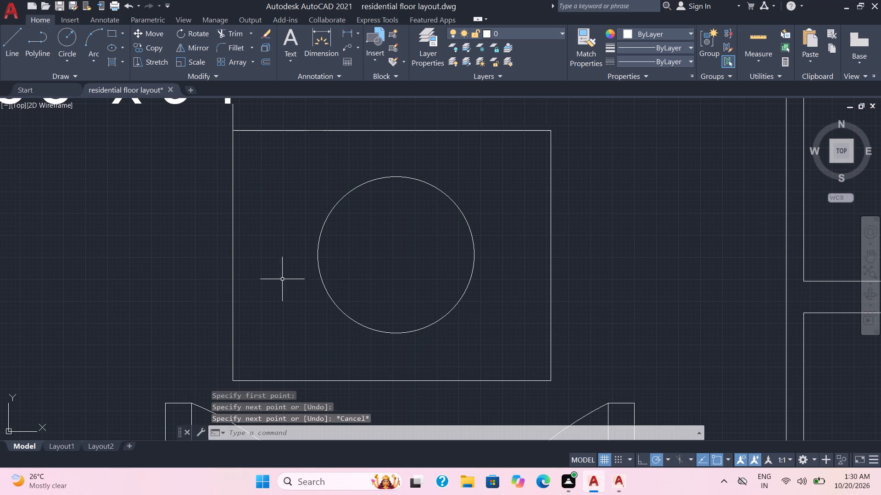
{"action": "key", "text": "space"}
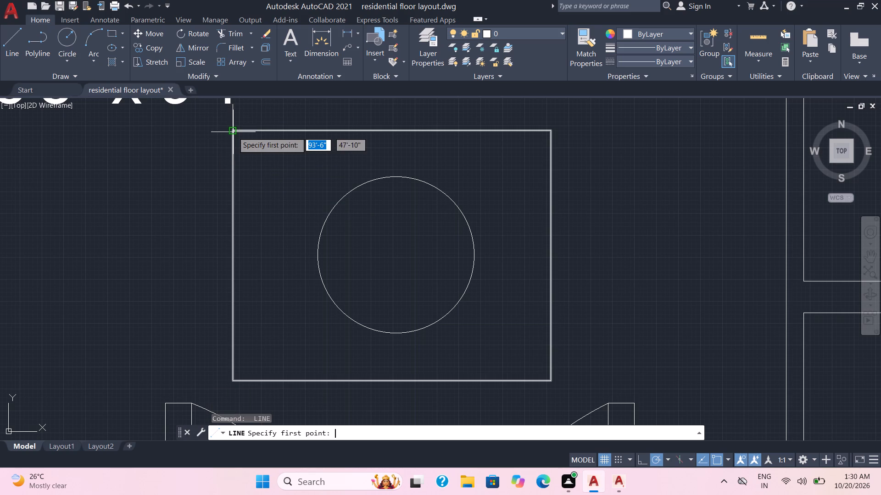
{"action": "left_click", "coordinate": [233, 132]}
{"action": "left_click", "coordinate": [210, 130]}
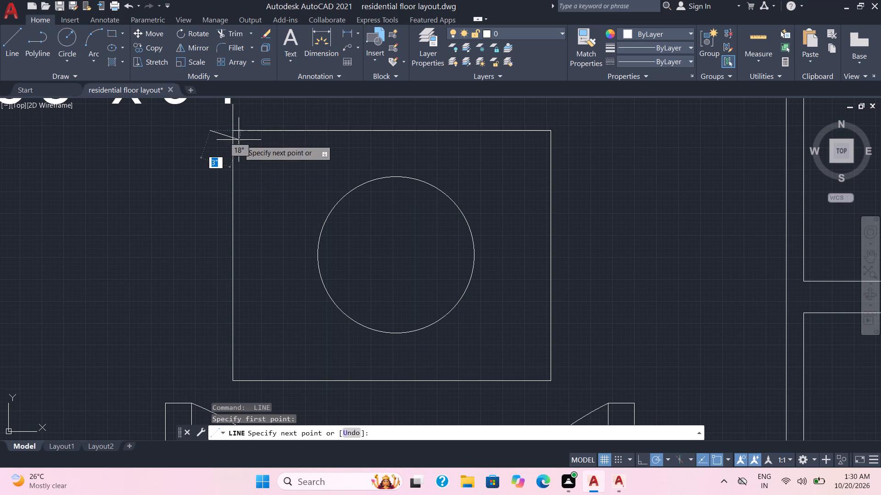
{"action": "left_click", "coordinate": [234, 132]}
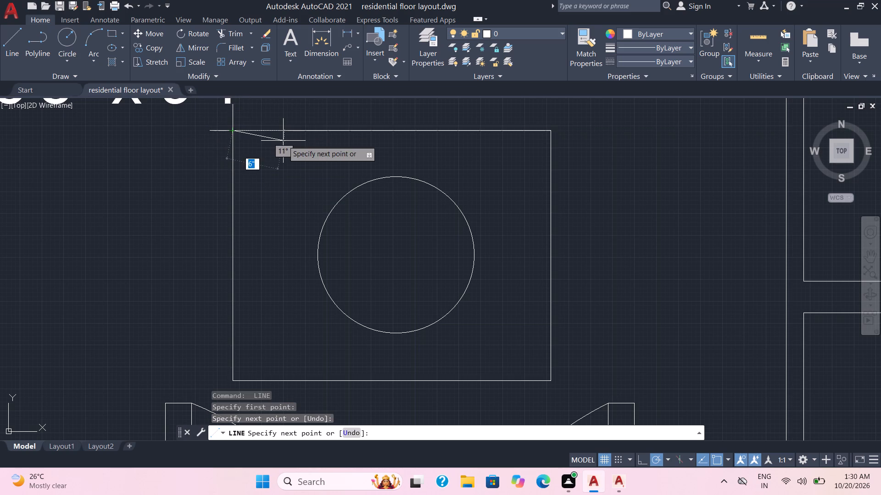
{"action": "key", "text": "space"}
Draw two short lines outward from the rectangle's upper-right corner, about 3" upward and 2" to the right.
{"action": "key", "text": "space"}
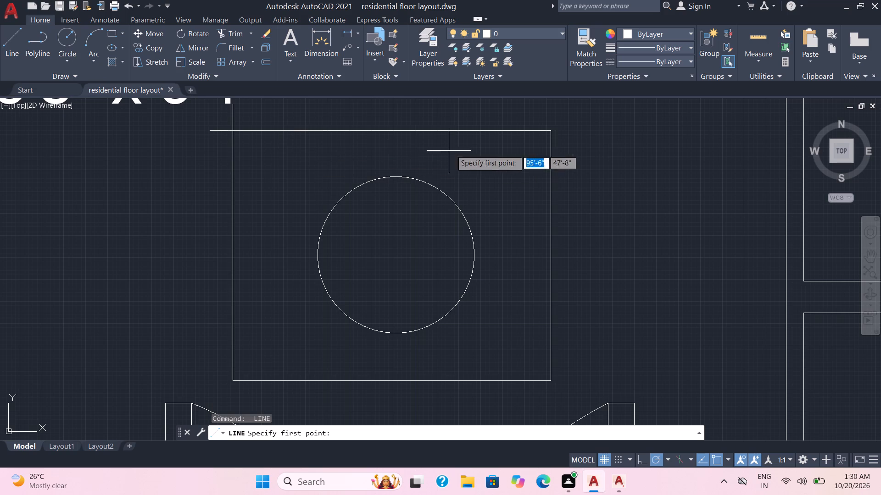
{"action": "left_click", "coordinate": [550, 133]}
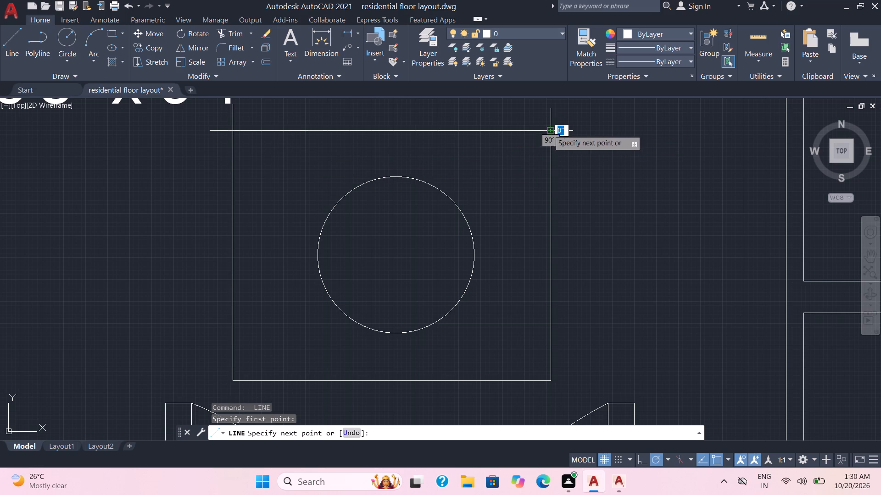
{"action": "left_click", "coordinate": [549, 101]}
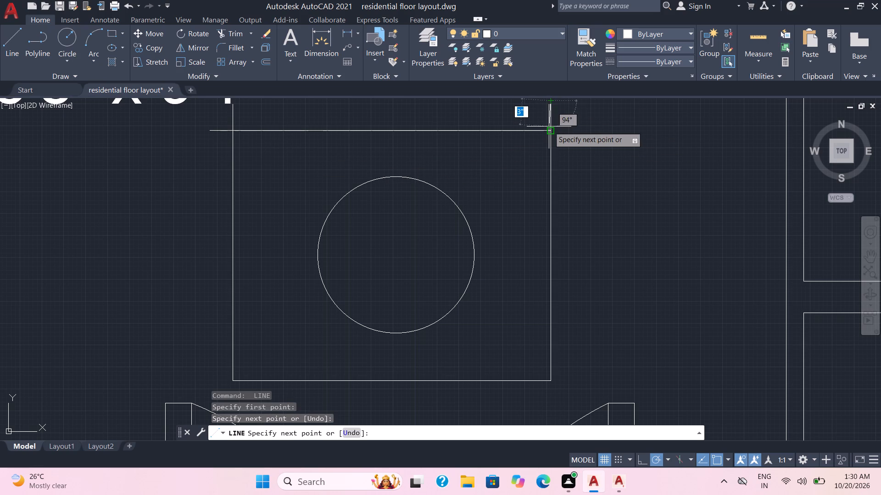
{"action": "key", "text": "Escape"}
{"action": "key", "text": "space"}
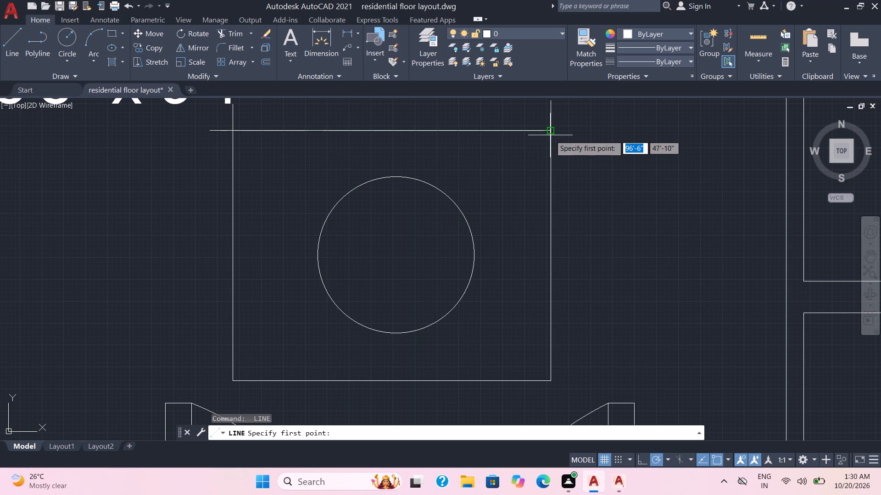
{"action": "left_click", "coordinate": [550, 132]}
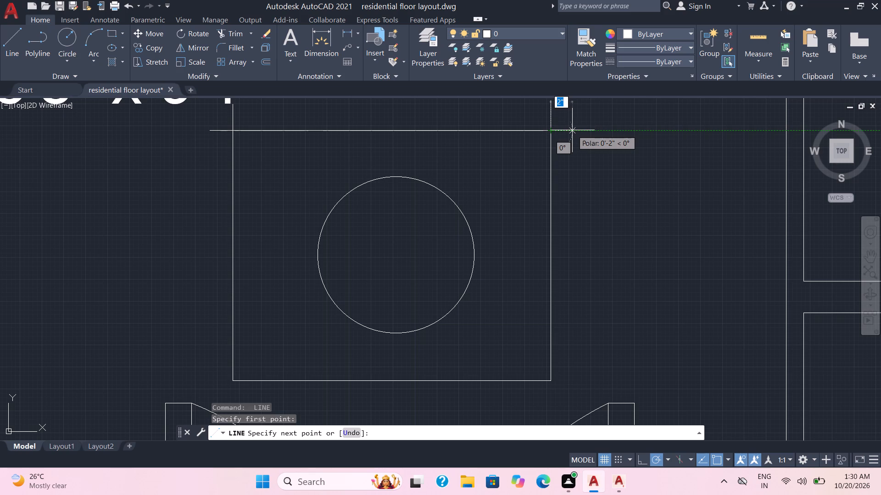
{"action": "left_click", "coordinate": [572, 130]}
{"action": "key", "text": "Escape"}
Draw two short lines about 2" long outward from the rectangle's lower-right corner, rightward and downward.
{"action": "key", "text": "space"}
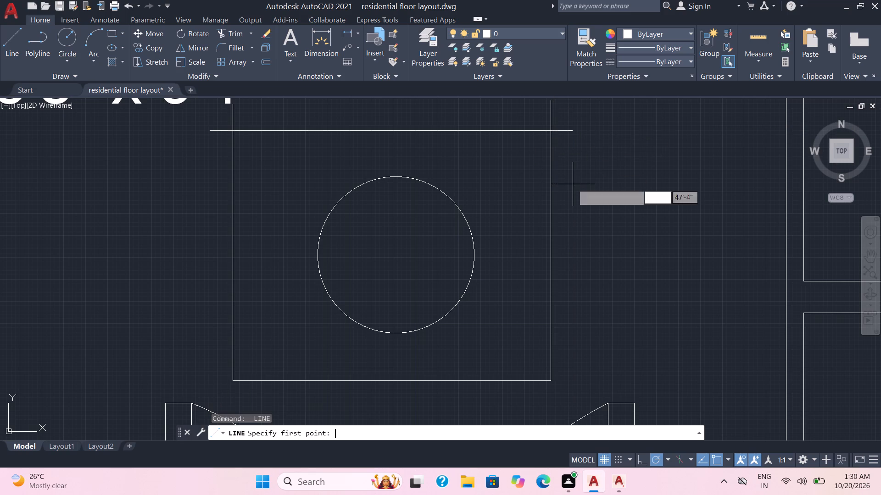
{"action": "left_click", "coordinate": [549, 383]}
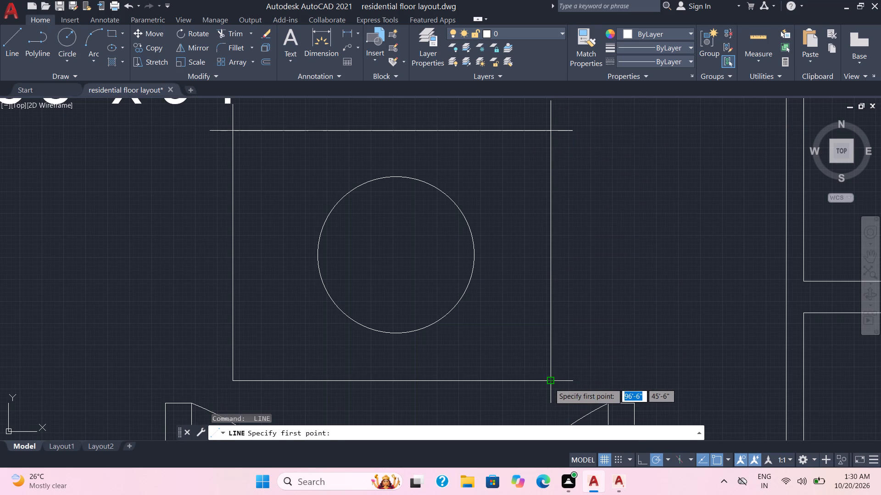
{"action": "left_click", "coordinate": [573, 381]}
{"action": "key", "text": "Escape"}
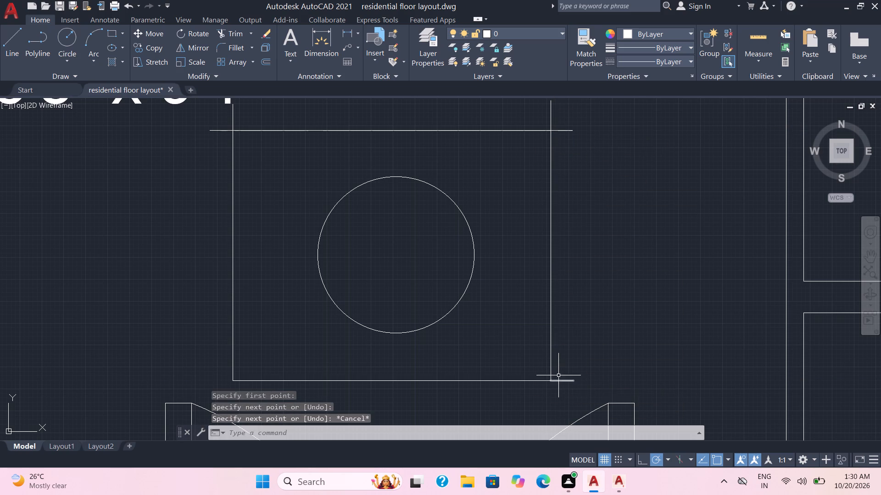
{"action": "key", "text": "space"}
{"action": "left_click", "coordinate": [551, 378]}
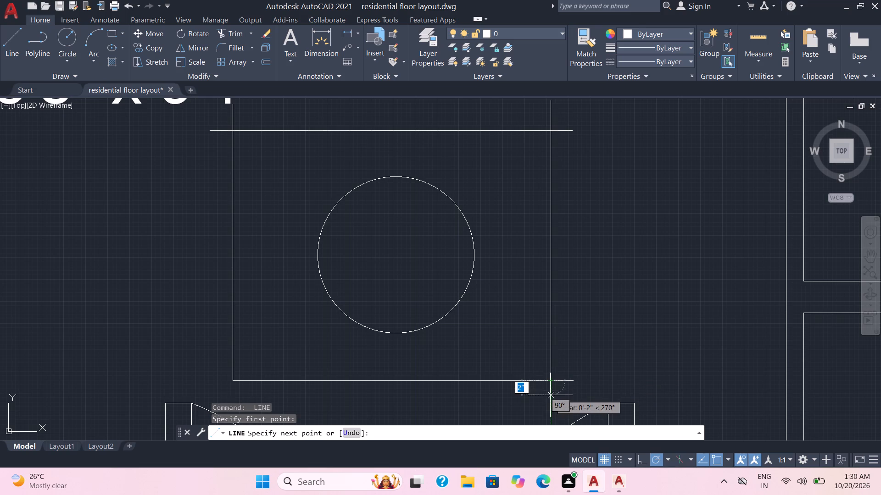
{"action": "left_click", "coordinate": [550, 401]}
{"action": "key", "text": "Escape"}
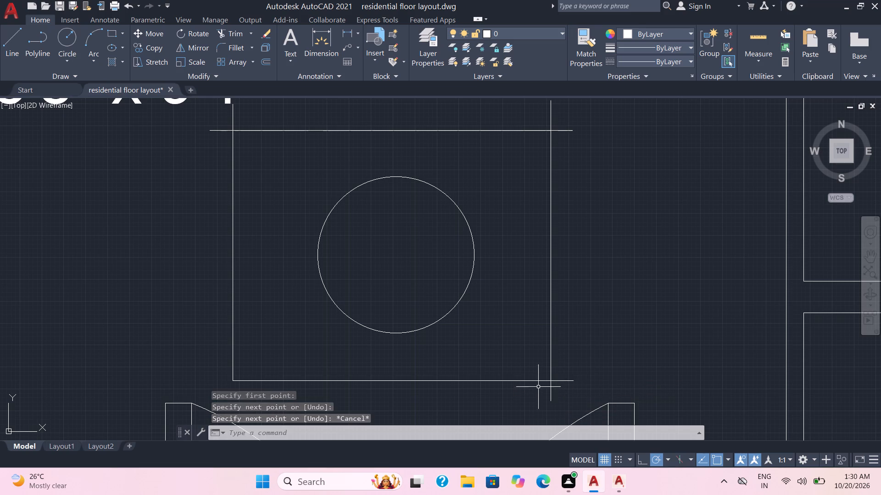
Draw two short lines about 2" long outward from the rectangle's lower-left corner, leftward and downward.
{"action": "key", "text": "space"}
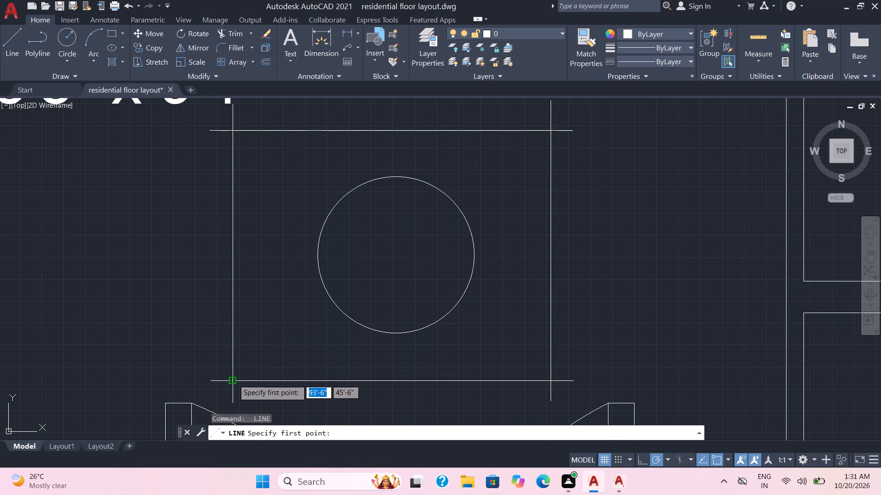
{"action": "left_click", "coordinate": [234, 380]}
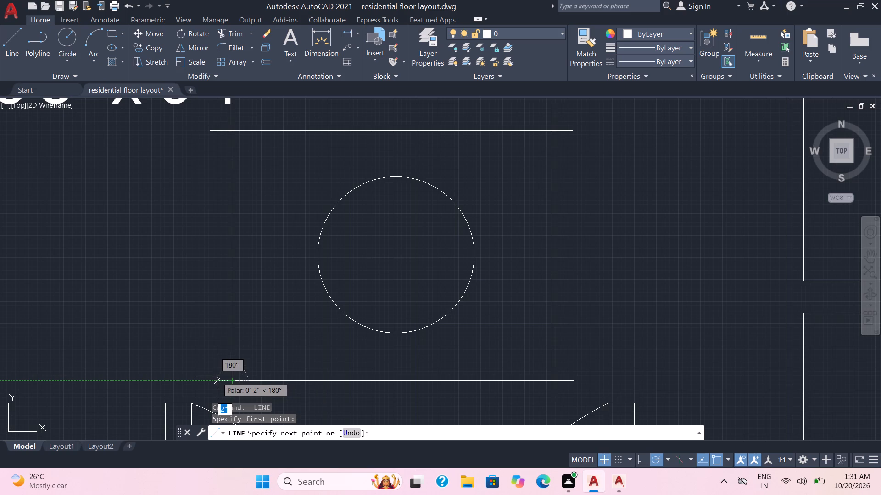
{"action": "left_click", "coordinate": [215, 377]}
{"action": "key", "text": "Escape"}
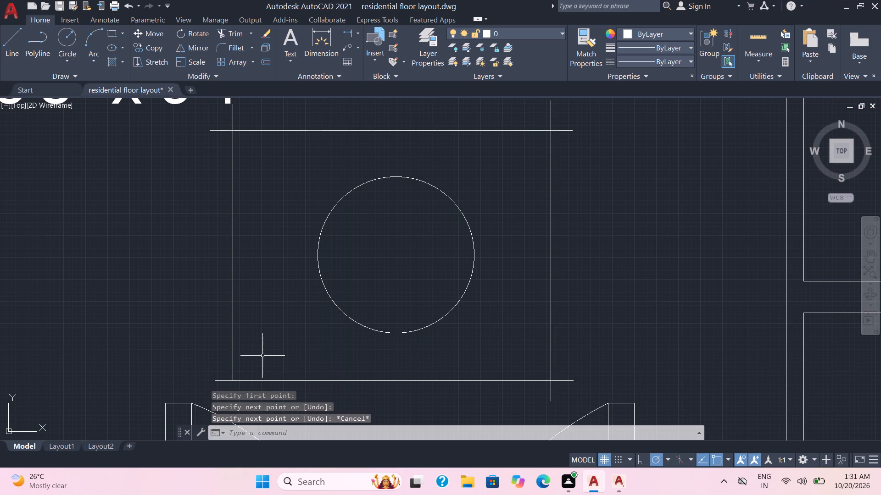
{"action": "key", "text": "space"}
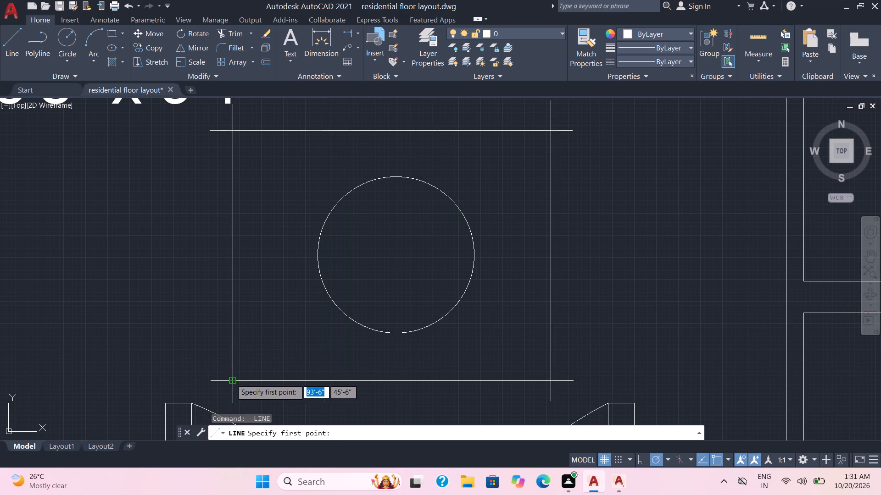
{"action": "left_click", "coordinate": [231, 378]}
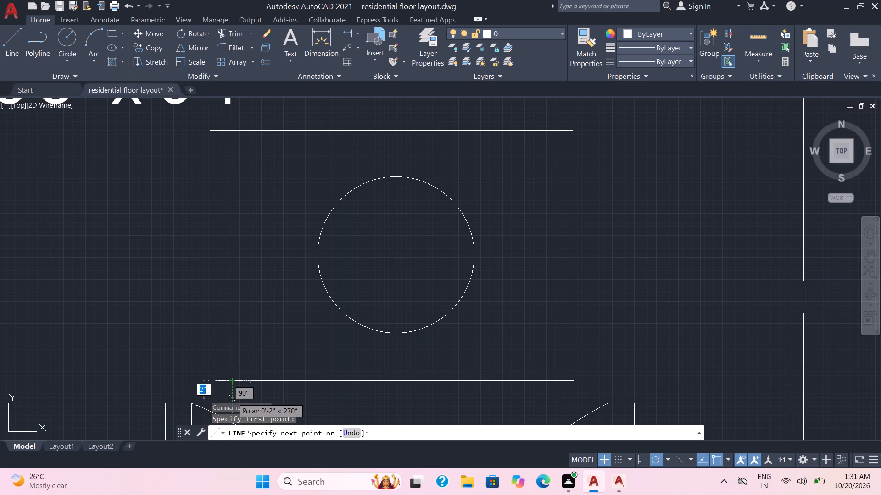
{"action": "left_click", "coordinate": [233, 398]}
{"action": "key", "text": "Escape"}
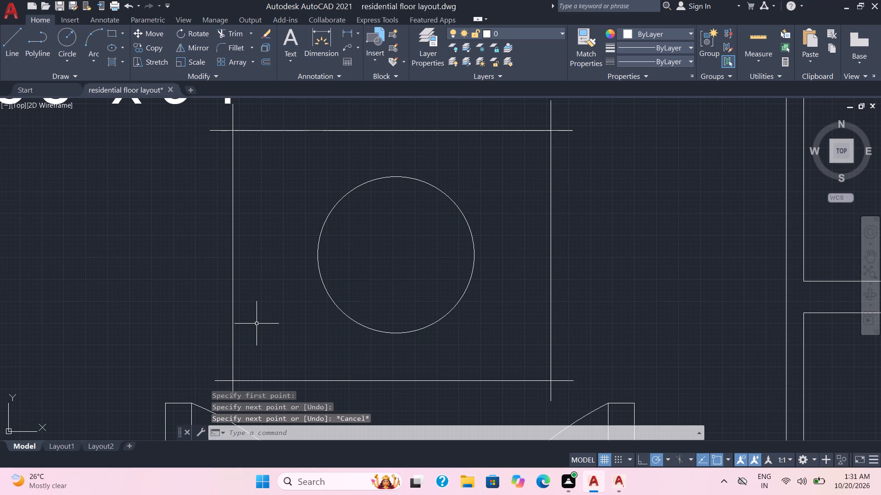
Draw a short vertical line down onto the rectangle's top edge, just right of the upper-left corner's extension line.
{"action": "scroll", "coordinate": [248, 306], "scroll_direction": "down", "scroll_amount": 1}
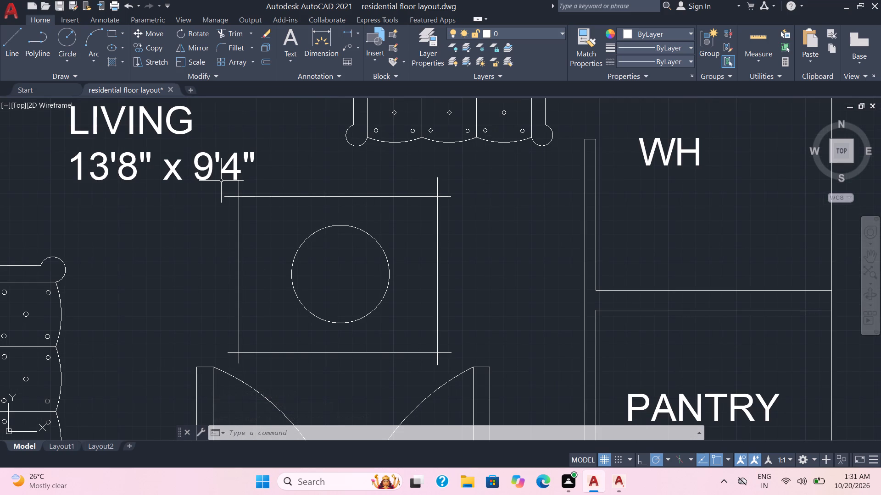
{"action": "key", "text": "o"}
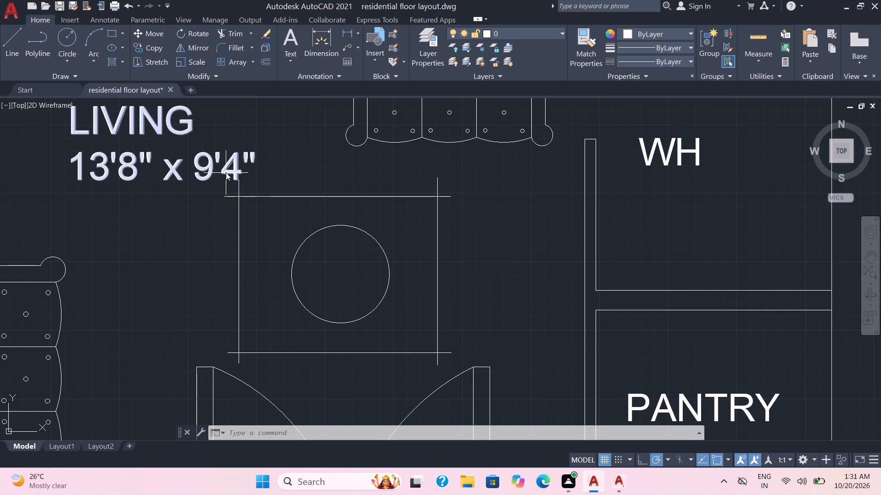
{"action": "key", "text": "Escape"}
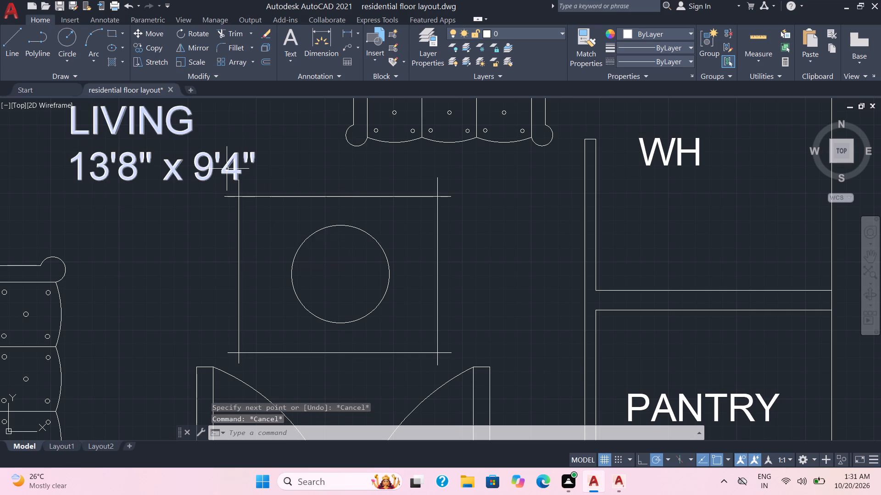
{"action": "key", "text": "l"}
{"action": "key", "text": "Return"}
{"action": "scroll", "coordinate": [240, 198], "scroll_direction": "up", "scroll_amount": 2}
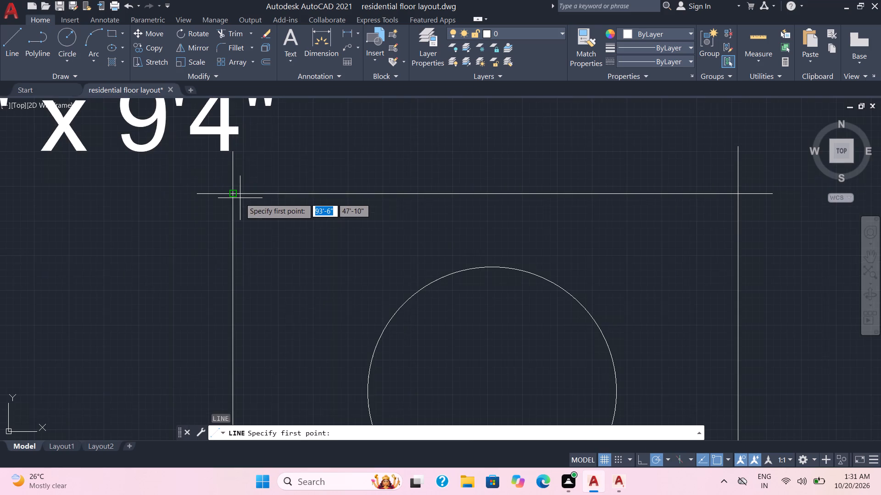
{"action": "left_click", "coordinate": [252, 161]}
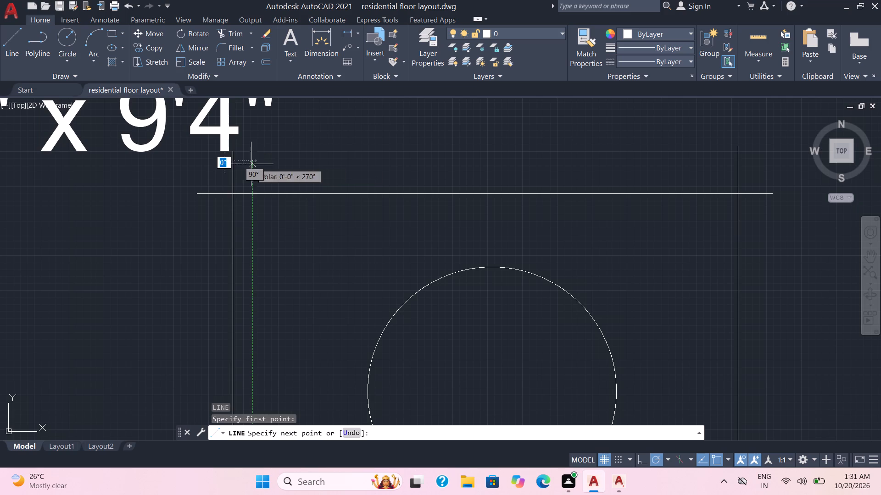
{"action": "left_click", "coordinate": [251, 193]}
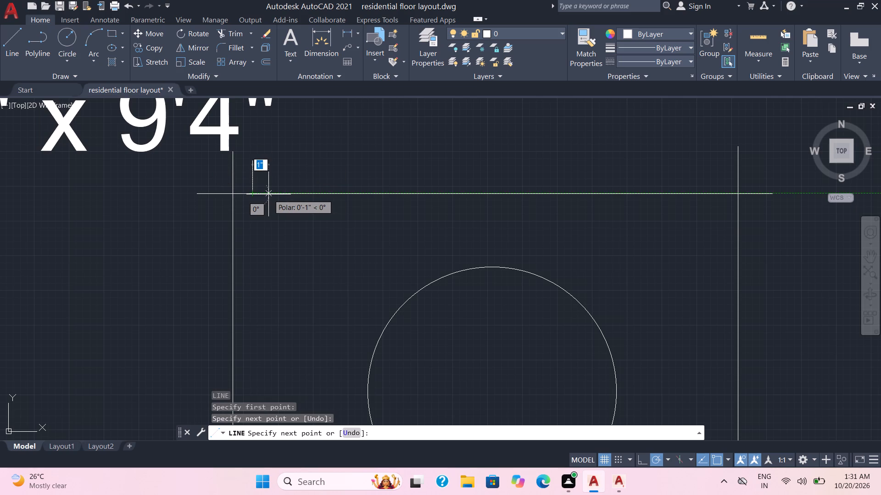
{"action": "key", "text": "Escape"}
Offset the short vertical line on the rectangle's top edge 1" to the right.
{"action": "key", "text": "o"}
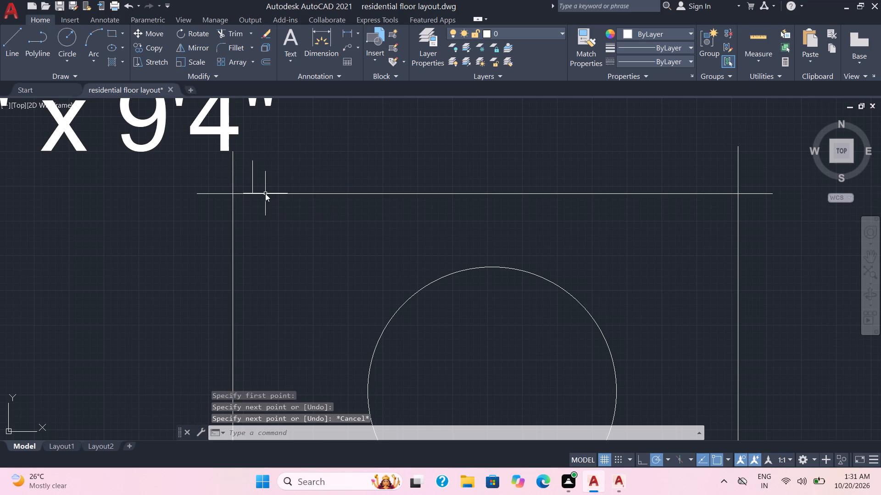
{"action": "key", "text": "Return"}
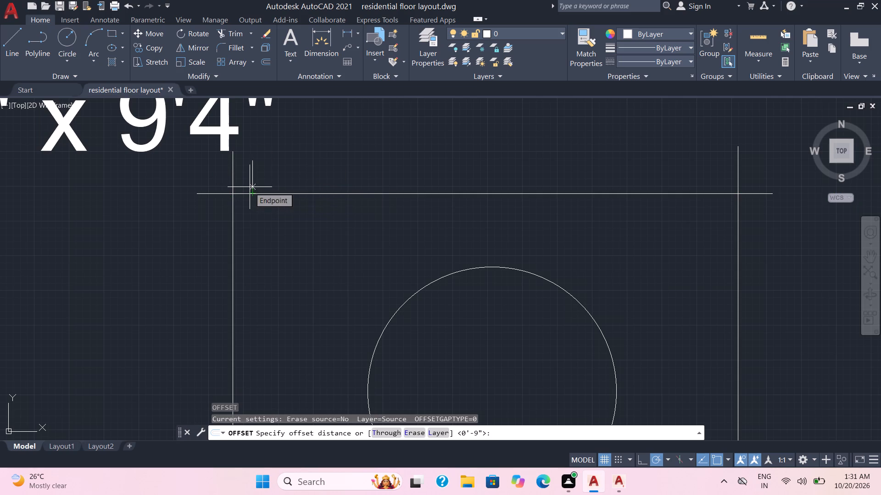
{"action": "key", "text": "1"}
{"action": "key", "text": "Return"}
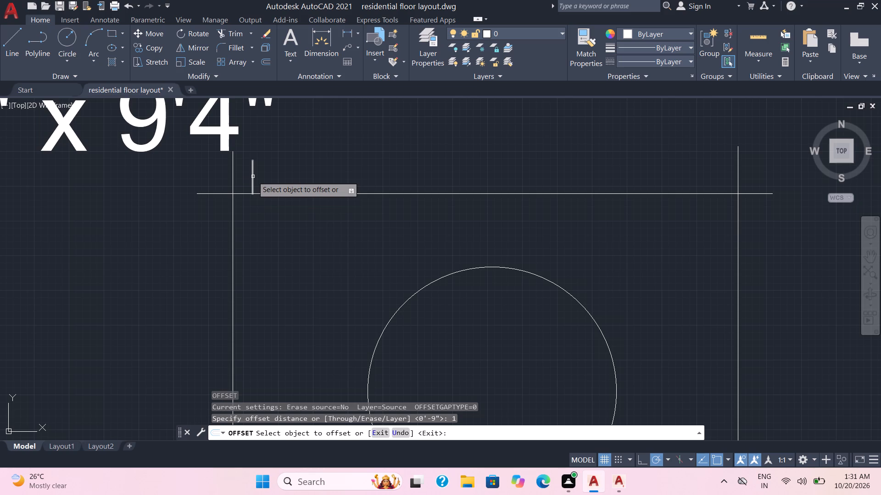
{"action": "left_click", "coordinate": [253, 176]}
{"action": "left_click", "coordinate": [265, 174]}
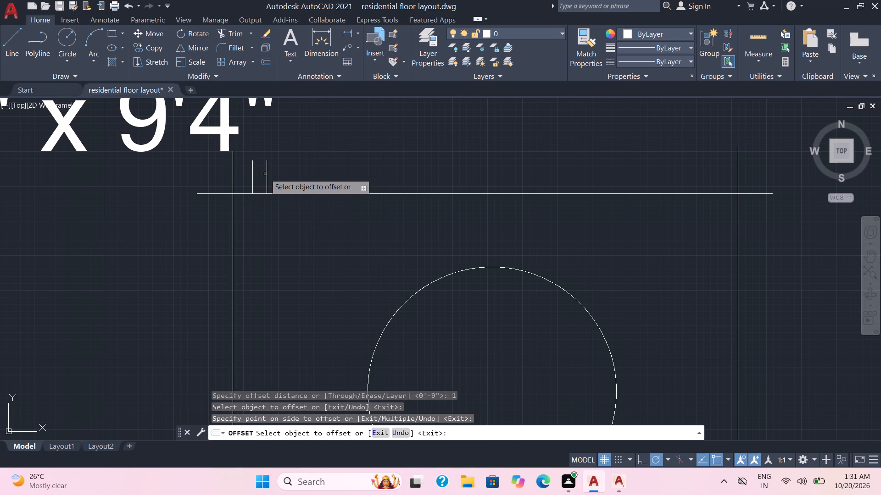
Offset the new line repeatedly at 1" spacing with the Multiple option, filling the top edge with fringe lines almost to the upper-right corner.
{"action": "left_click", "coordinate": [268, 174]}
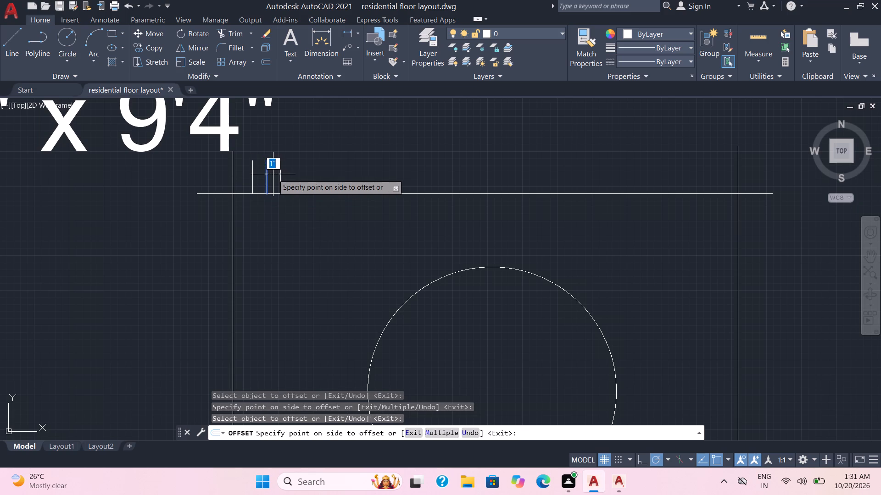
{"action": "key", "text": "m"}
{"action": "key", "text": "Return"}
{"action": "left_click", "coordinate": [273, 174]}
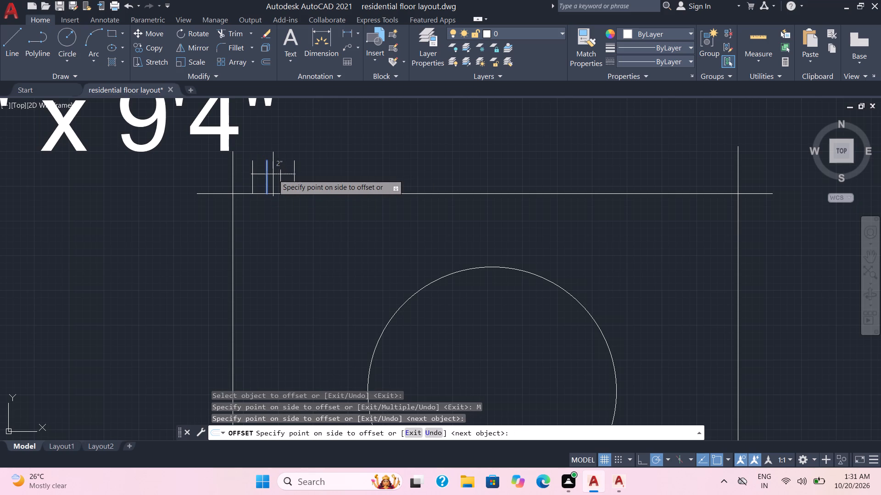
{"action": "left_click", "coordinate": [303, 176]}
{"action": "left_click", "coordinate": [347, 180]}
{"action": "left_click", "coordinate": [378, 182]}
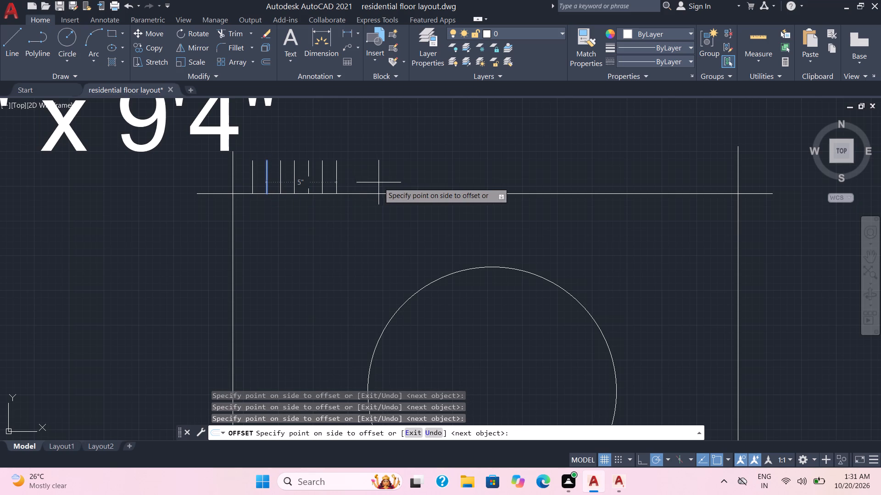
{"action": "left_click", "coordinate": [403, 182]}
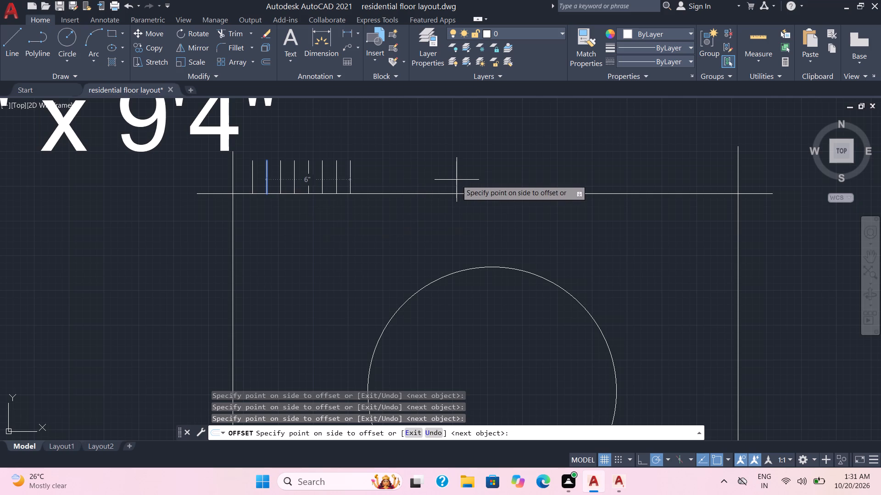
{"action": "left_click", "coordinate": [457, 179]}
{"action": "left_click", "coordinate": [463, 178]}
{"action": "left_click", "coordinate": [467, 178]}
{"action": "double_click", "coordinate": [495, 179]}
{"action": "left_click", "coordinate": [505, 179]}
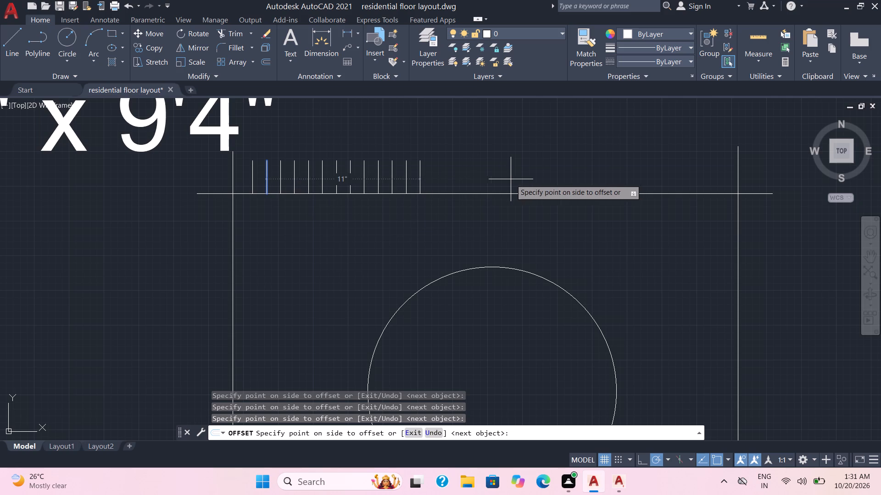
{"action": "left_click", "coordinate": [538, 179]}
{"action": "left_click", "coordinate": [551, 177]}
{"action": "left_click", "coordinate": [602, 176]}
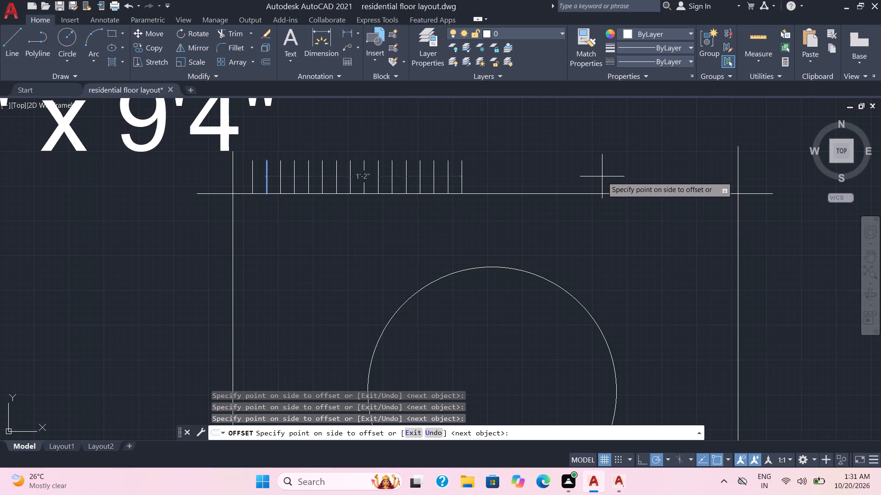
{"action": "double_click", "coordinate": [612, 176]}
{"action": "double_click", "coordinate": [623, 176]}
{"action": "left_click", "coordinate": [627, 176]}
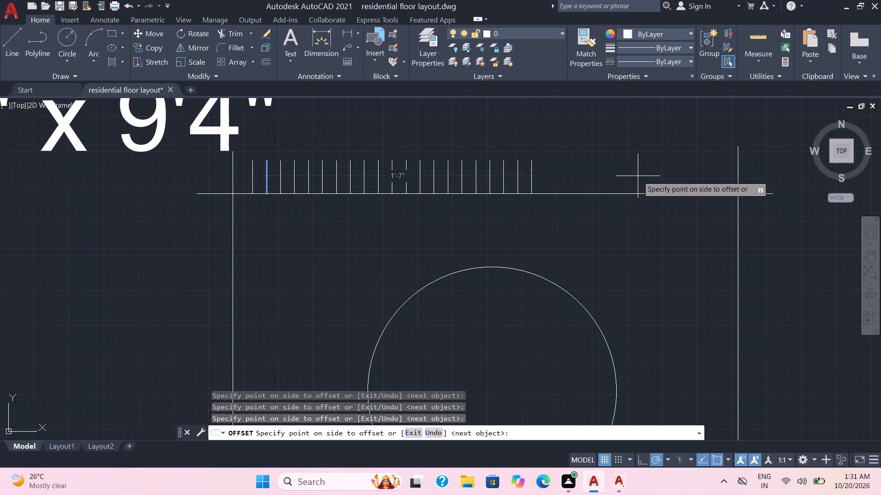
{"action": "left_click", "coordinate": [638, 176]}
{"action": "left_click", "coordinate": [641, 176]}
{"action": "left_click", "coordinate": [652, 180]}
{"action": "left_click", "coordinate": [655, 180]}
{"action": "left_click", "coordinate": [667, 181]}
{"action": "double_click", "coordinate": [670, 182]}
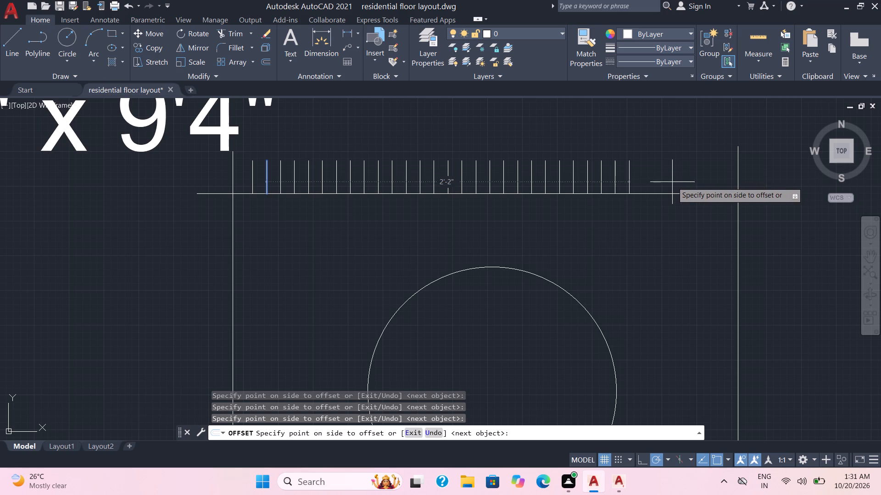
{"action": "double_click", "coordinate": [683, 182]}
{"action": "left_click", "coordinate": [686, 181]}
{"action": "left_click", "coordinate": [702, 181]}
{"action": "left_click", "coordinate": [708, 179]}
{"action": "left_click", "coordinate": [722, 179]}
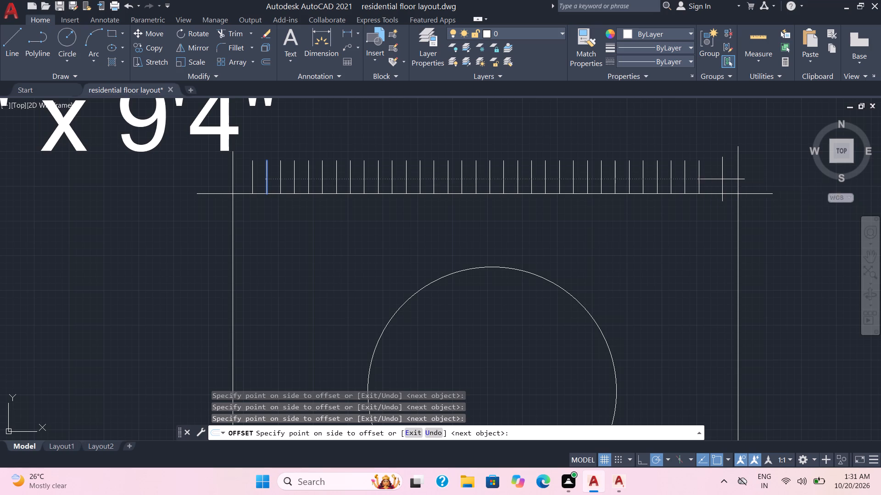
{"action": "left_click", "coordinate": [742, 179]}
{"action": "left_click", "coordinate": [743, 178]}
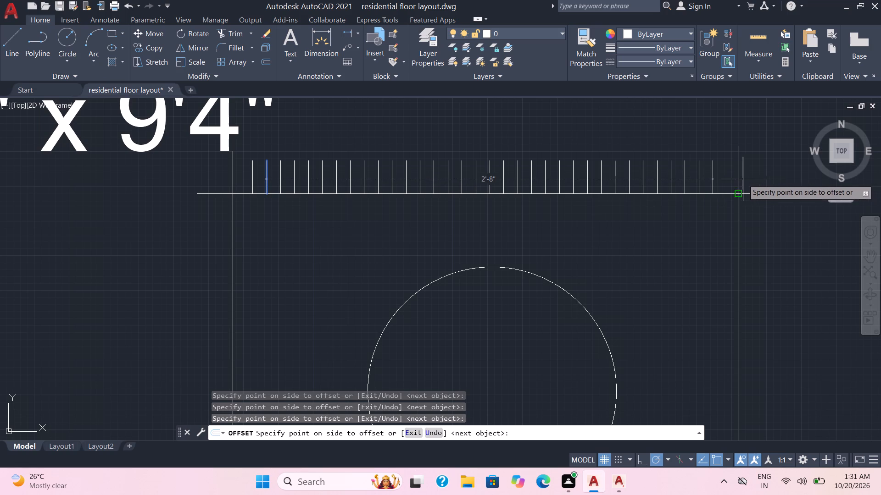
{"action": "left_click", "coordinate": [730, 180]}
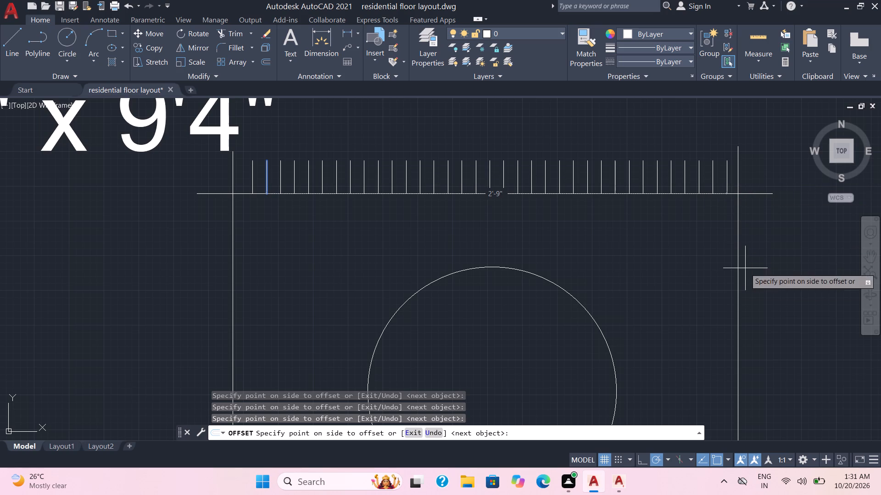
{"action": "key", "text": "Escape"}
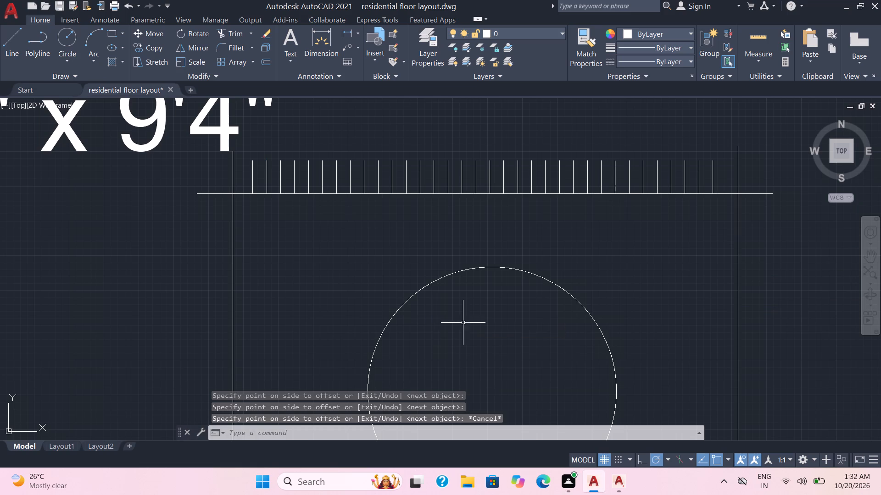
Copy the whole row of top fringe lines about 2'-7" straight down so it hangs from the rectangle's bottom edge.
{"action": "scroll", "coordinate": [622, 351], "scroll_direction": "down", "scroll_amount": 1}
{"action": "middle_click_drag", "start_coordinate": [618, 351], "coordinate": [563, 302]}
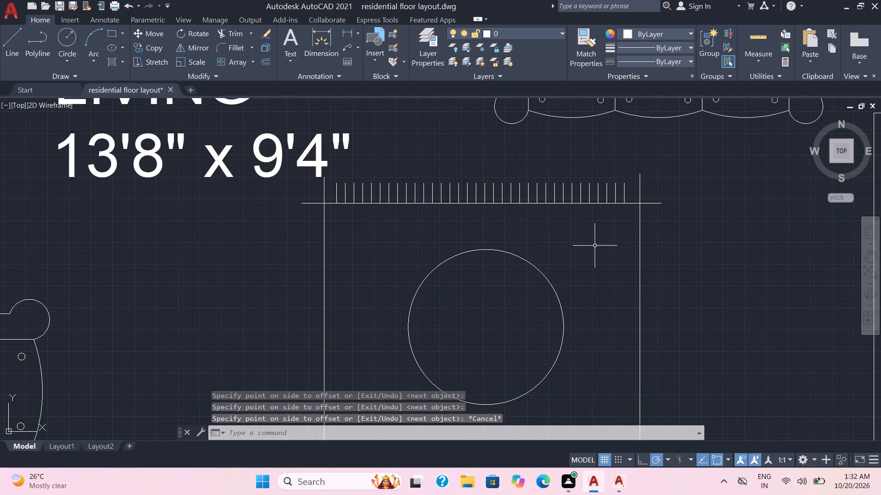
{"action": "left_click", "coordinate": [632, 197]}
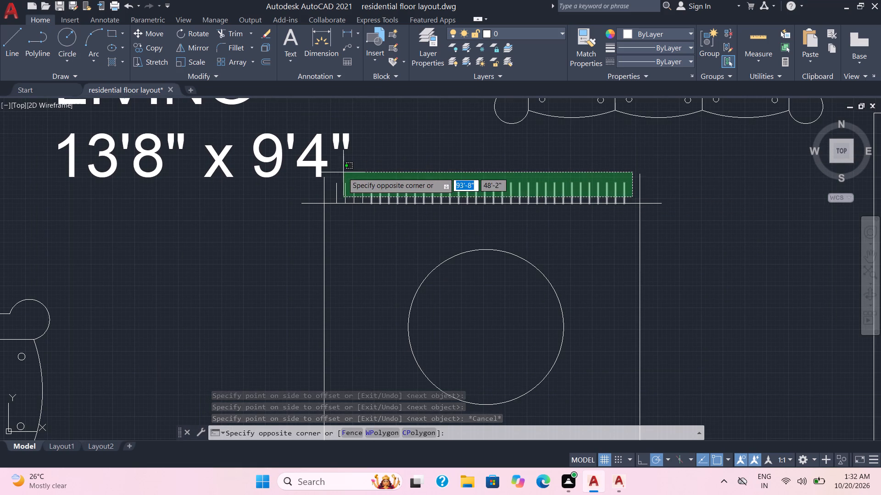
{"action": "left_click", "coordinate": [332, 173]}
{"action": "key", "text": "c"}
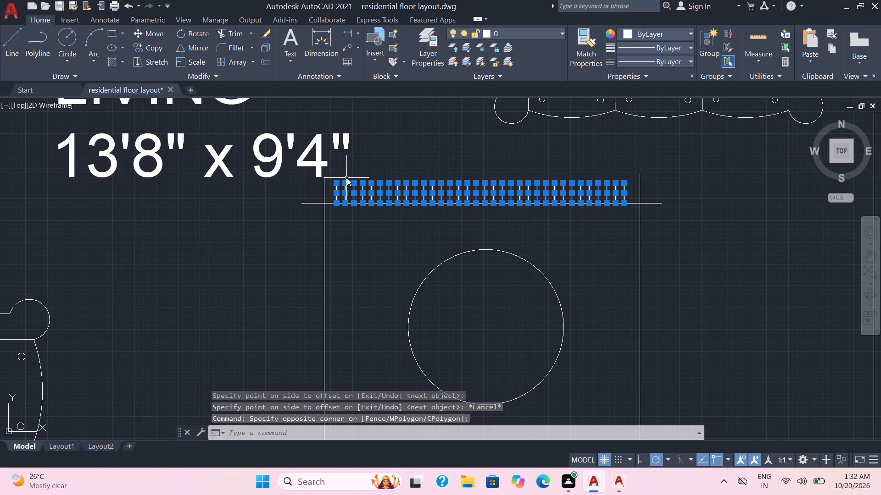
{"action": "key", "text": "o"}
{"action": "key", "text": "Return"}
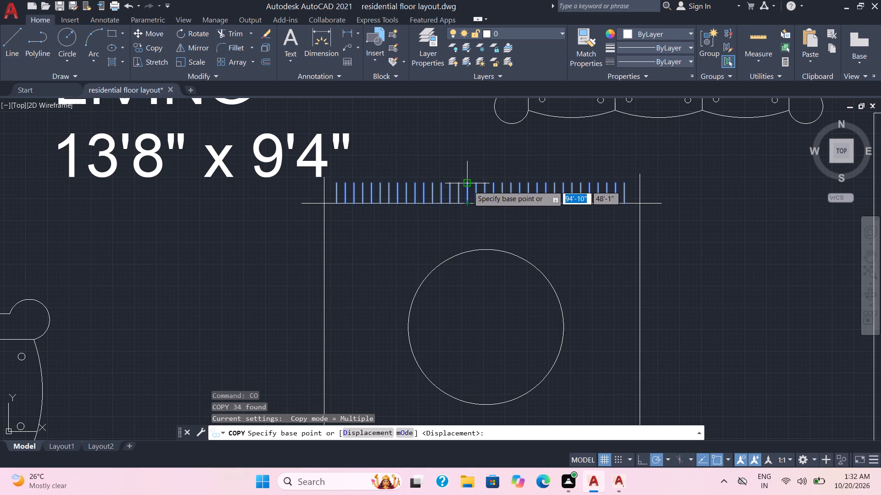
{"action": "left_click", "coordinate": [468, 186]}
{"action": "scroll", "coordinate": [455, 257], "scroll_direction": "down", "scroll_amount": 3}
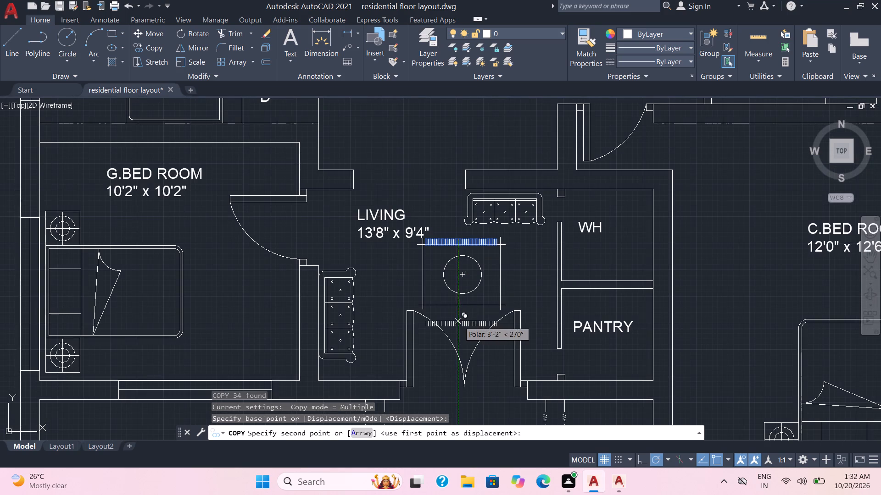
{"action": "scroll", "coordinate": [459, 321], "scroll_direction": "up", "scroll_amount": 2}
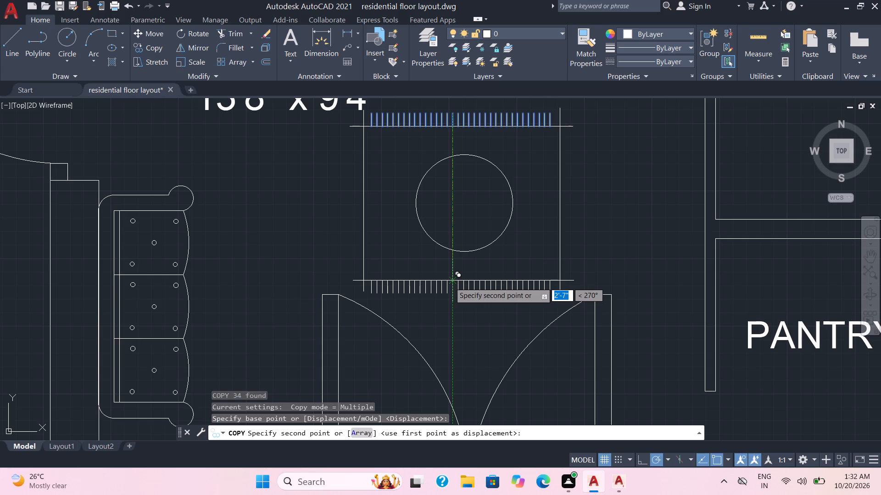
{"action": "left_click", "coordinate": [450, 282]}
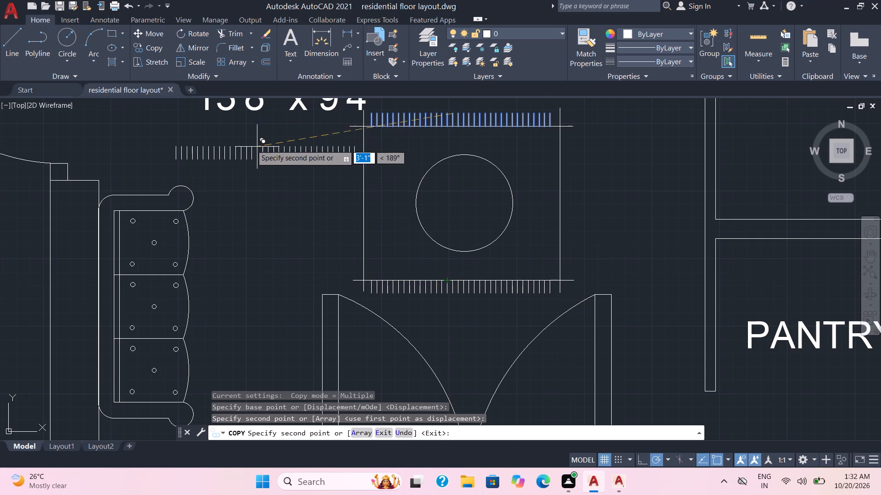
Place another copy of the fringe row in the open space between the rectangle and the left-hand sofa.
{"action": "left_click", "coordinate": [242, 146]}
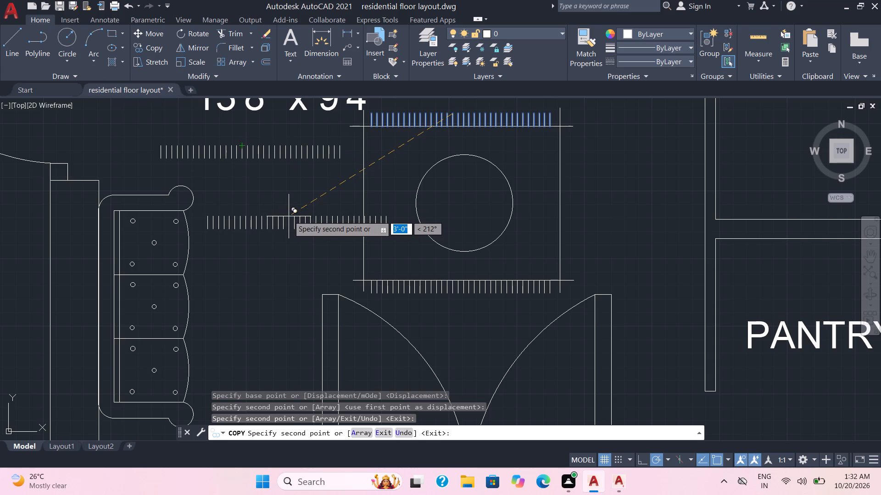
{"action": "key", "text": "Escape"}
Rotate the spare fringe row 90° about its right end so it stands vertically beside the rectangle's left edge.
{"action": "left_click", "coordinate": [317, 193]}
{"action": "left_click", "coordinate": [238, 138]}
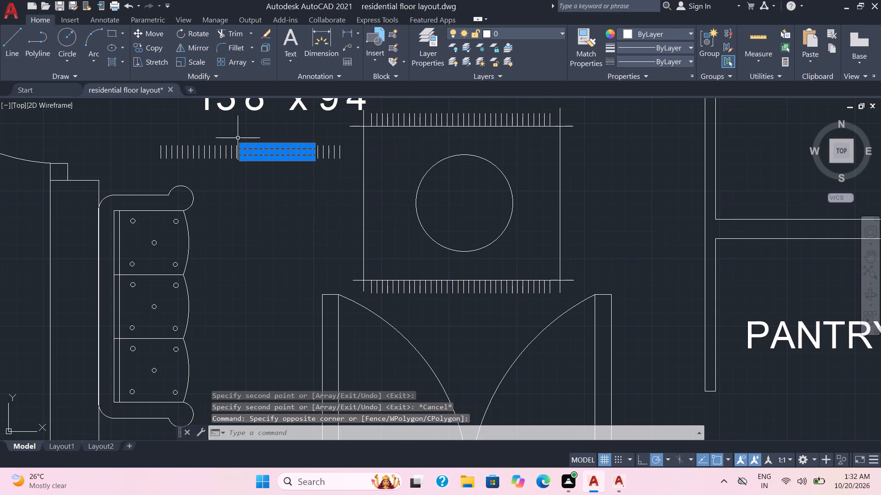
{"action": "left_click", "coordinate": [352, 165]}
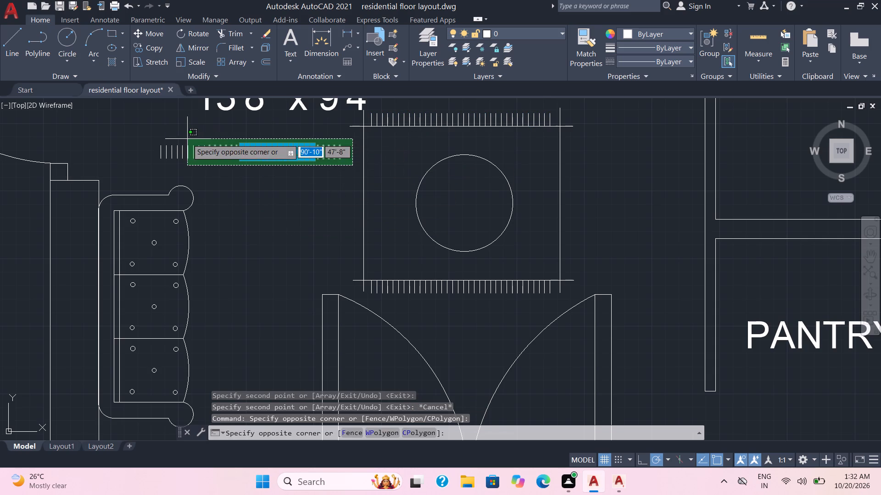
{"action": "left_click", "coordinate": [134, 133]}
{"action": "key", "text": "r"}
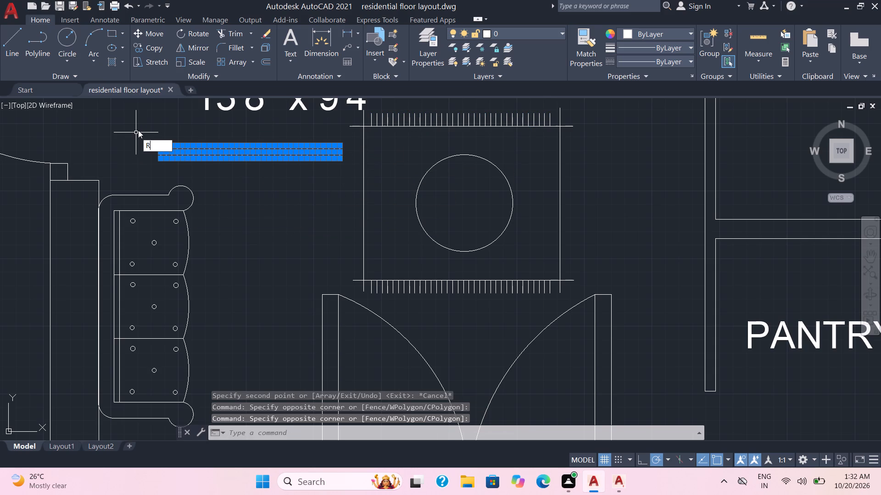
{"action": "key", "text": "o"}
{"action": "key", "text": "Return"}
{"action": "left_click", "coordinate": [341, 148]}
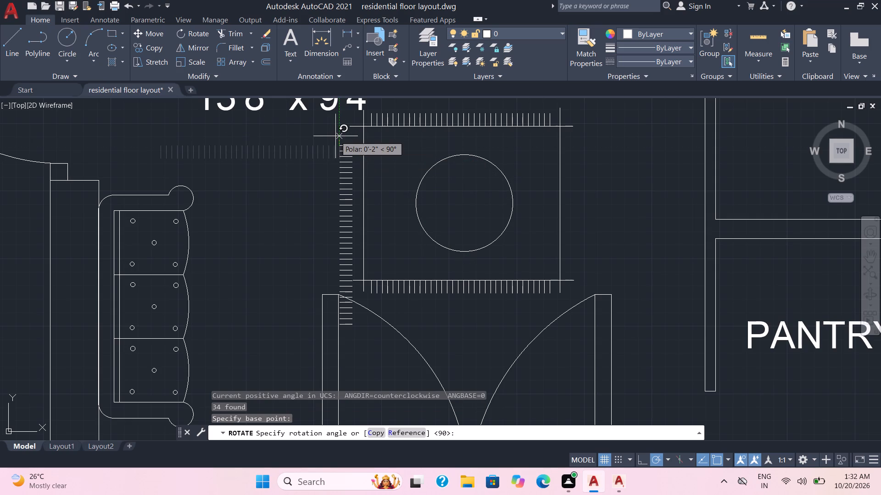
{"action": "left_click", "coordinate": [335, 136]}
Copy the entire vertical row of fringe lines from beside the rectangle's left edge onto its right edge.
{"action": "left_click", "coordinate": [351, 326]}
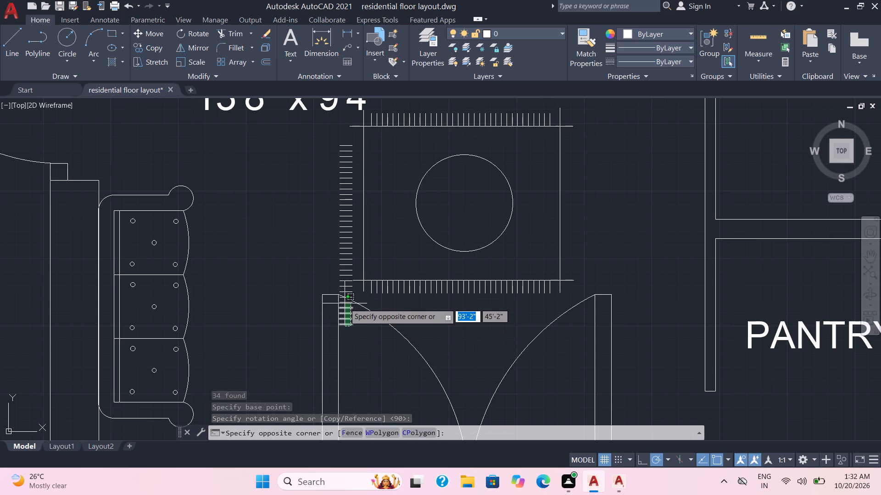
{"action": "left_click", "coordinate": [345, 303]}
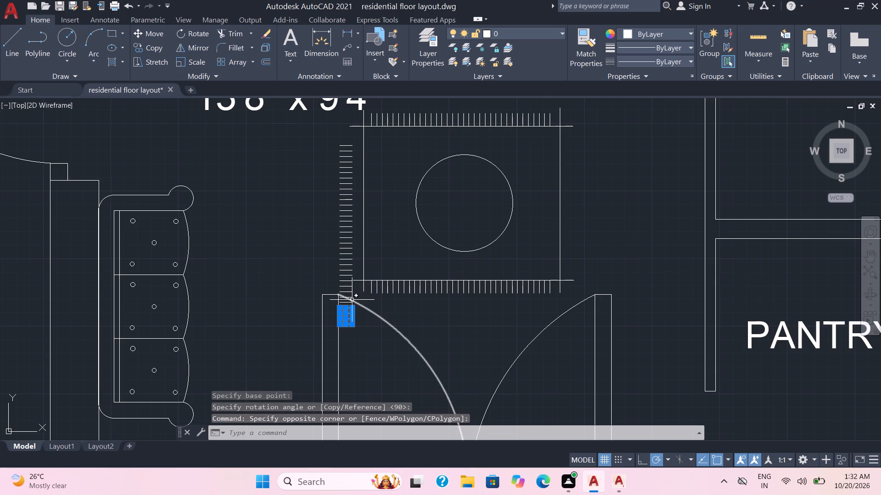
{"action": "left_click_drag", "start_coordinate": [353, 297], "coordinate": [344, 255]}
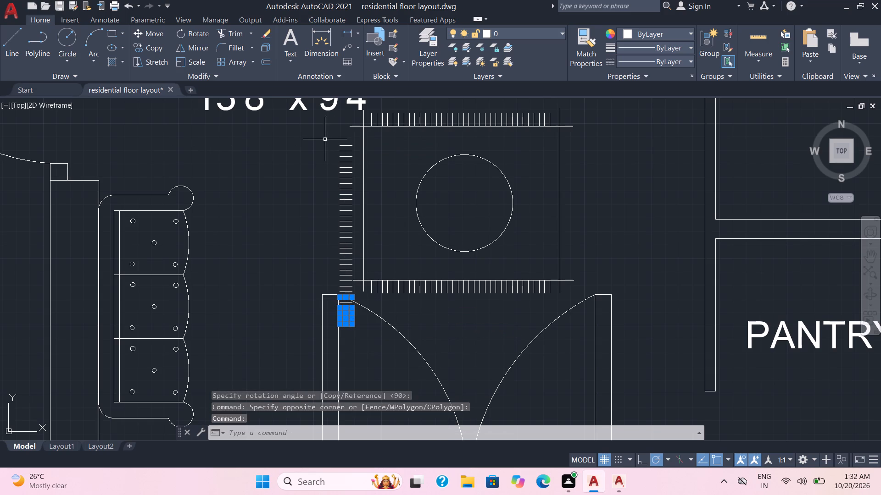
{"action": "left_click_drag", "start_coordinate": [327, 138], "coordinate": [342, 257]}
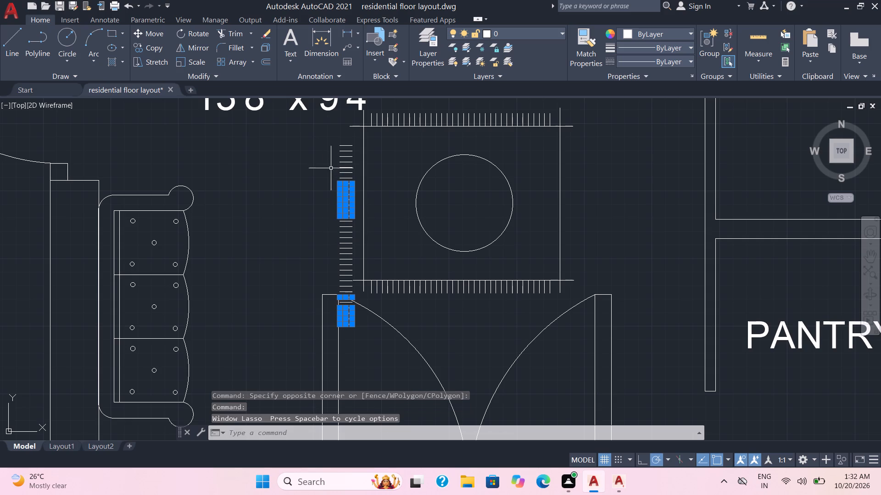
{"action": "left_click", "coordinate": [346, 131]}
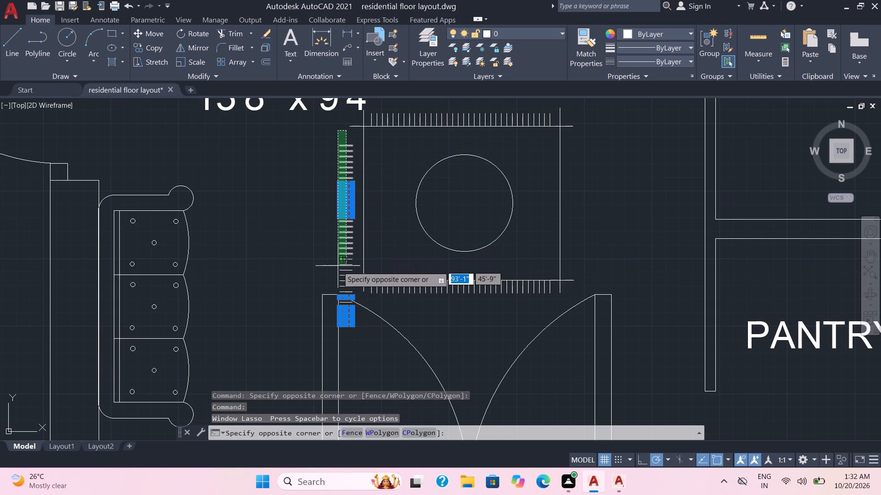
{"action": "left_click", "coordinate": [335, 292]}
{"action": "scroll", "coordinate": [341, 305], "scroll_direction": "up", "scroll_amount": 2}
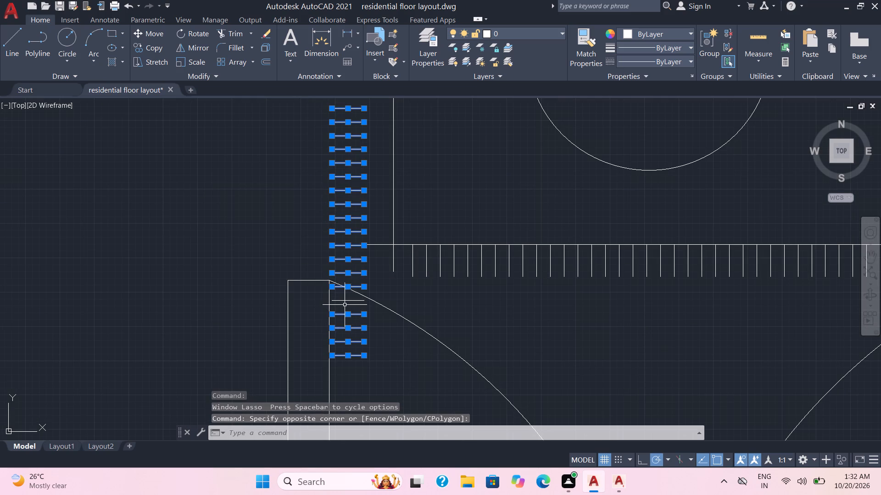
{"action": "left_click", "coordinate": [346, 300]}
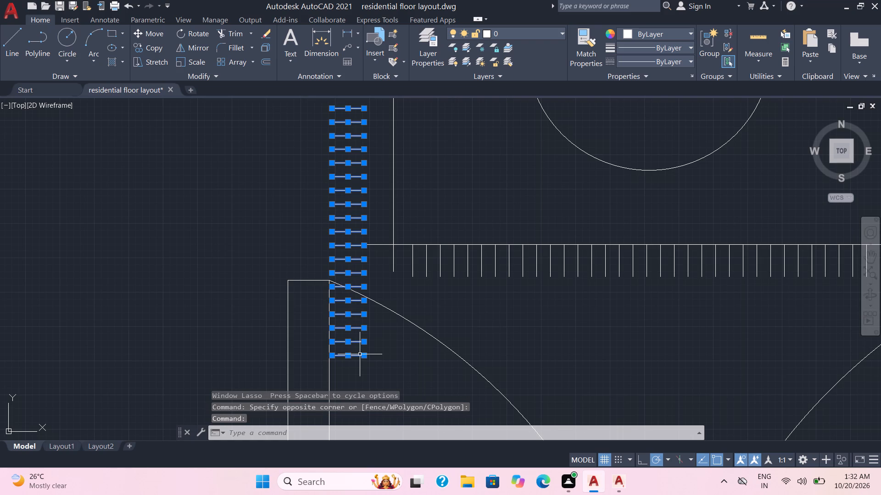
{"action": "key", "text": "c"}
{"action": "key", "text": "o"}
{"action": "key", "text": "Return"}
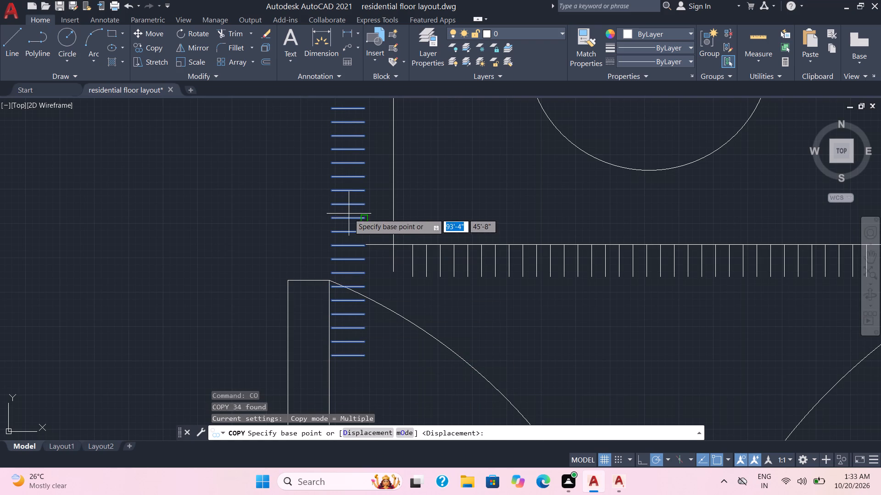
{"action": "scroll", "coordinate": [340, 203], "scroll_direction": "down", "scroll_amount": 3}
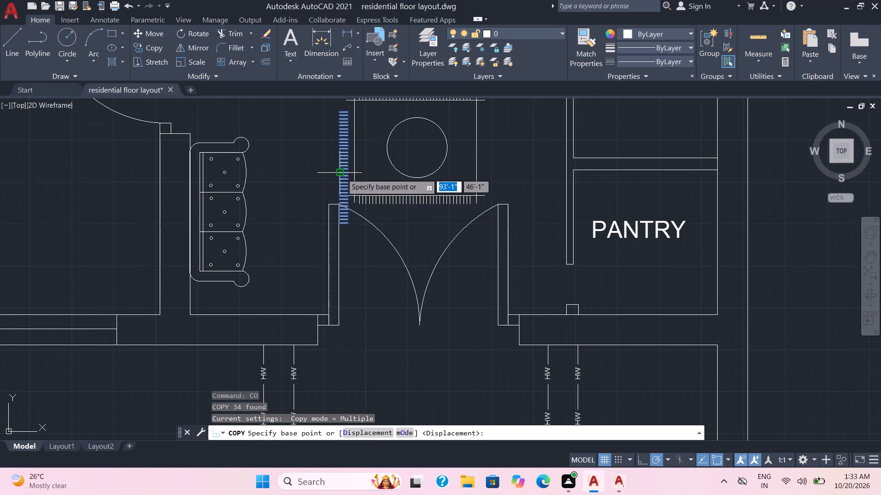
{"action": "left_click", "coordinate": [340, 158]}
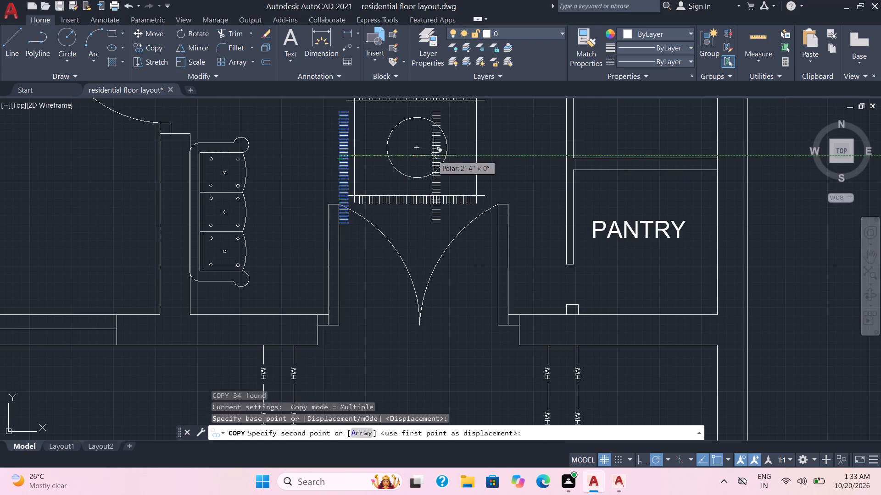
{"action": "scroll", "coordinate": [479, 152], "scroll_direction": "up", "scroll_amount": 2}
{"action": "middle_click_drag", "start_coordinate": [479, 151], "coordinate": [457, 296]}
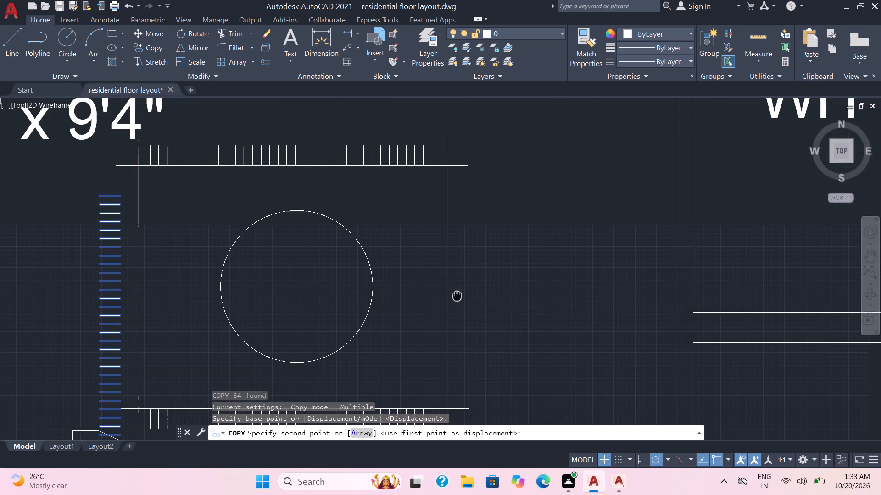
{"action": "middle_click_drag", "start_coordinate": [457, 296], "coordinate": [457, 297]}
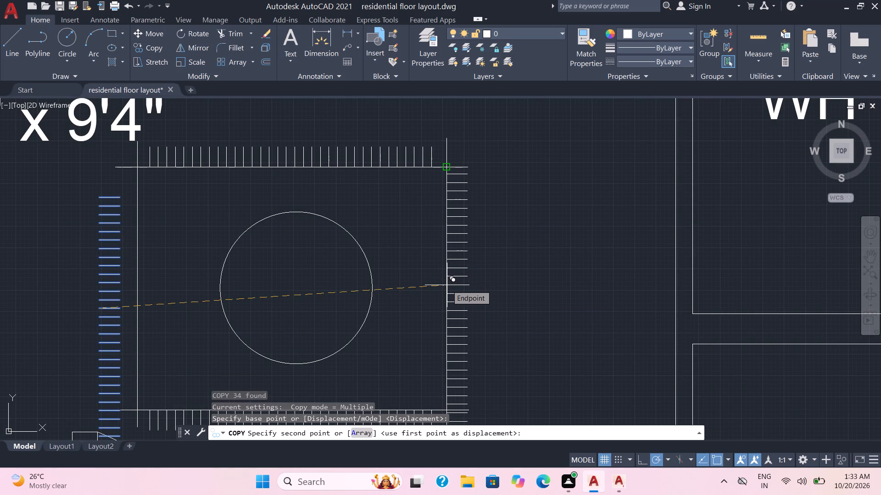
{"action": "left_click", "coordinate": [447, 285]}
{"action": "scroll", "coordinate": [503, 295], "scroll_direction": "down", "scroll_amount": 1}
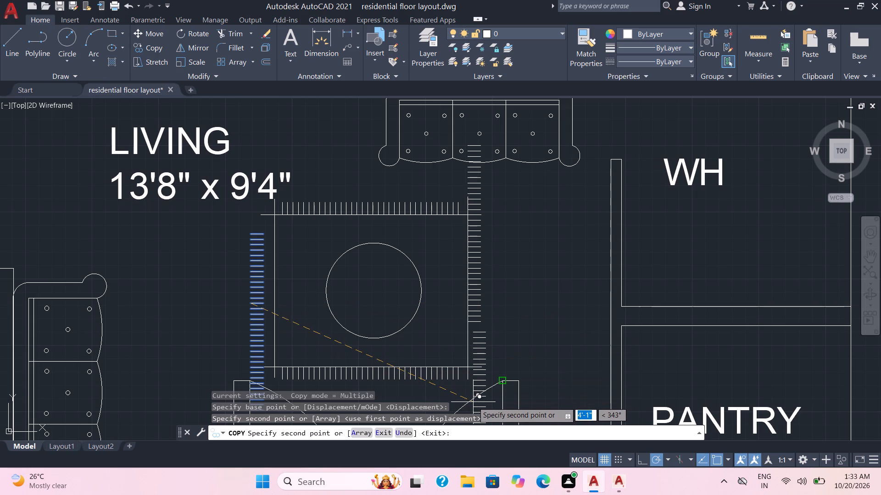
{"action": "key", "text": "Escape"}
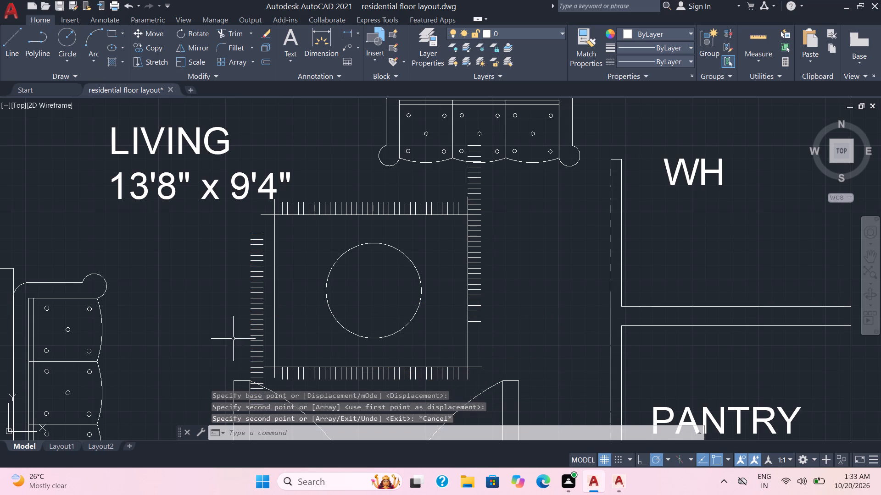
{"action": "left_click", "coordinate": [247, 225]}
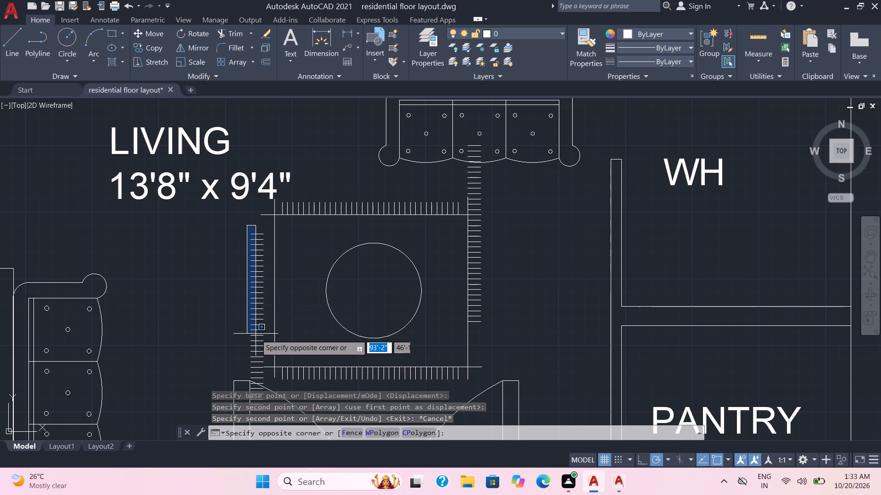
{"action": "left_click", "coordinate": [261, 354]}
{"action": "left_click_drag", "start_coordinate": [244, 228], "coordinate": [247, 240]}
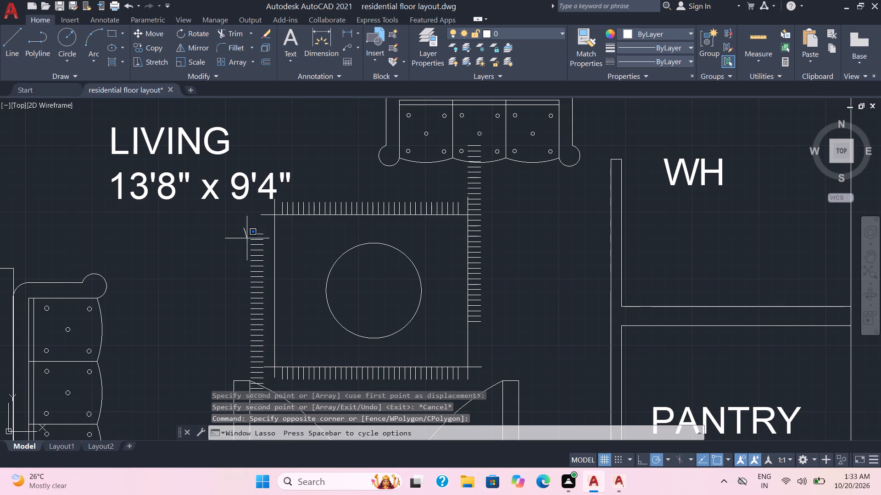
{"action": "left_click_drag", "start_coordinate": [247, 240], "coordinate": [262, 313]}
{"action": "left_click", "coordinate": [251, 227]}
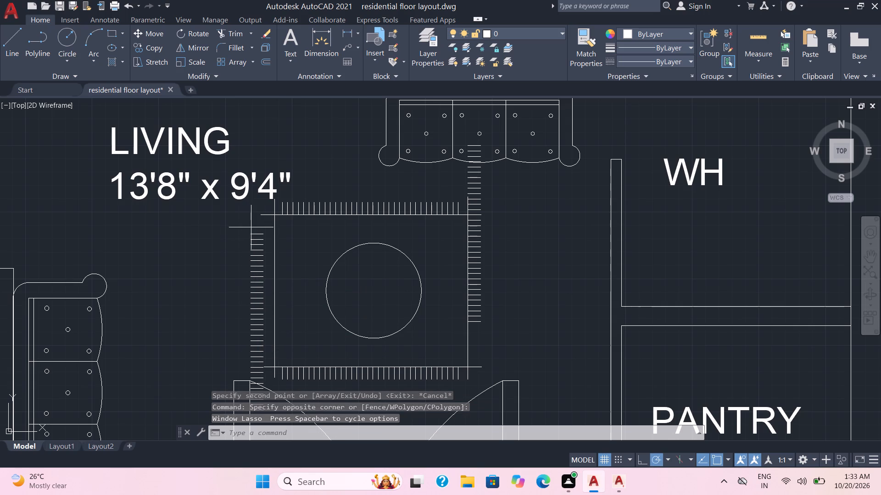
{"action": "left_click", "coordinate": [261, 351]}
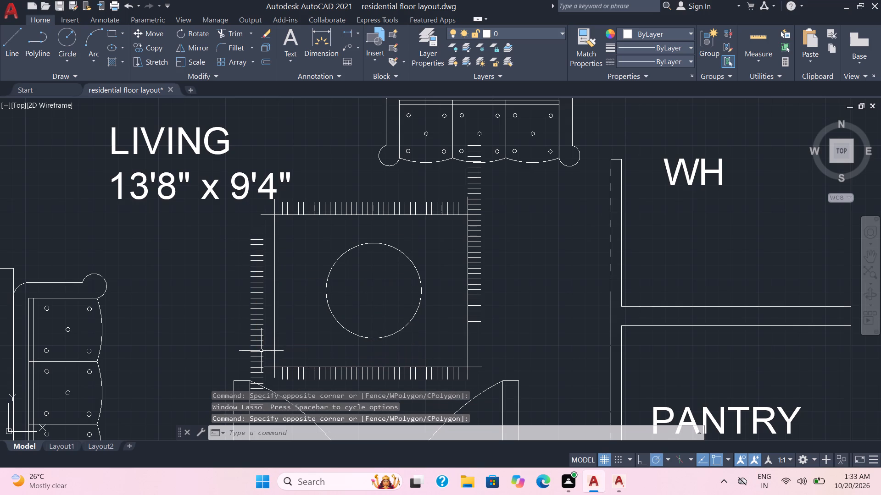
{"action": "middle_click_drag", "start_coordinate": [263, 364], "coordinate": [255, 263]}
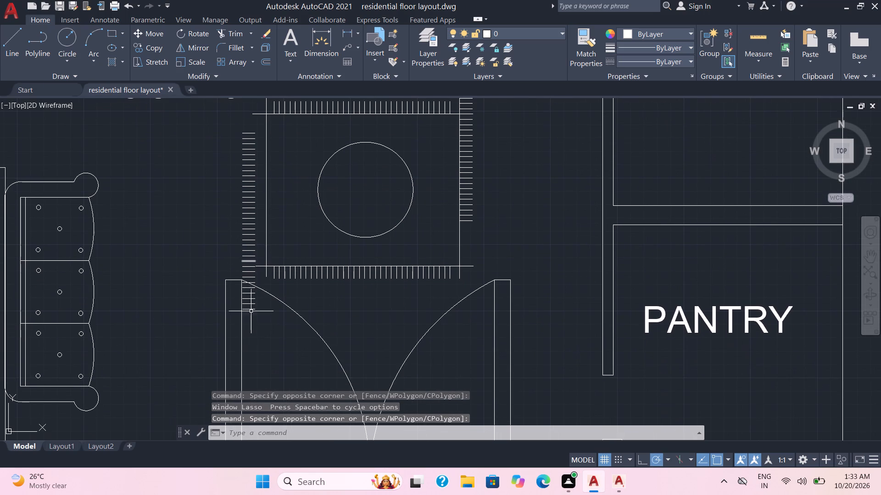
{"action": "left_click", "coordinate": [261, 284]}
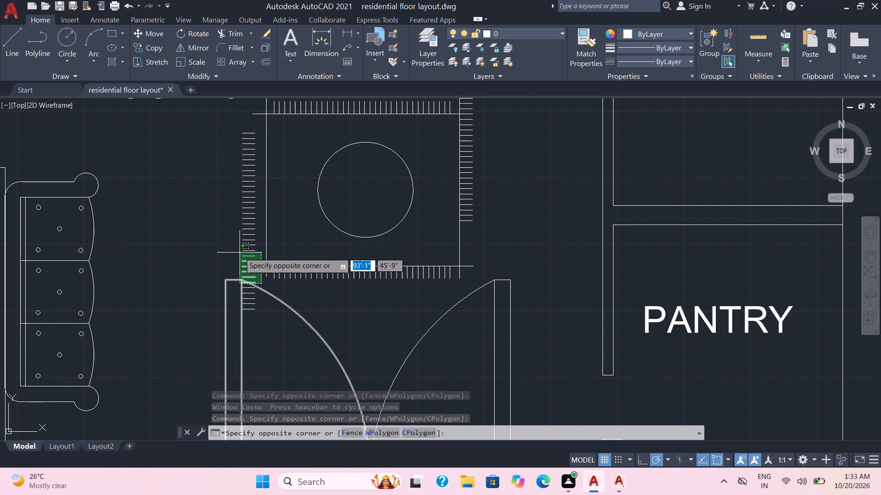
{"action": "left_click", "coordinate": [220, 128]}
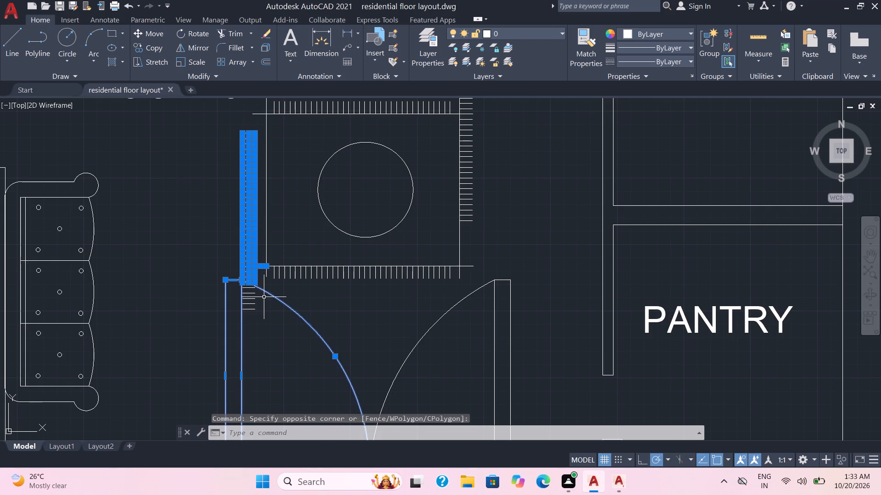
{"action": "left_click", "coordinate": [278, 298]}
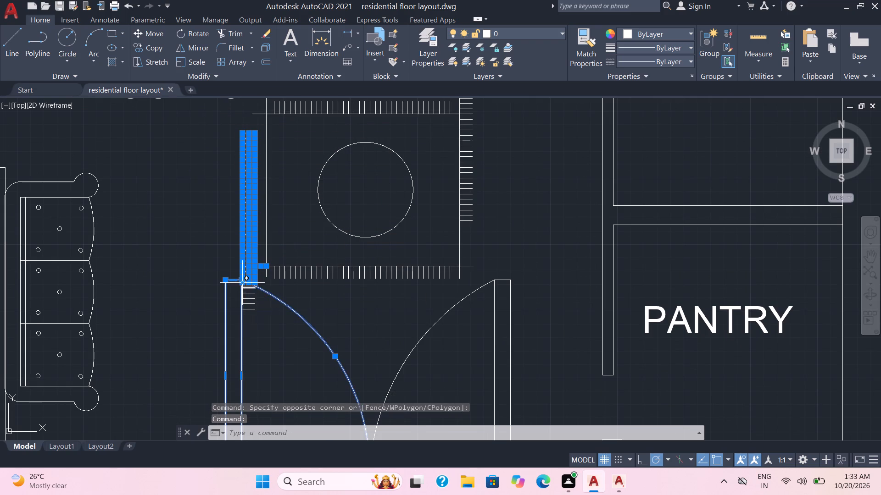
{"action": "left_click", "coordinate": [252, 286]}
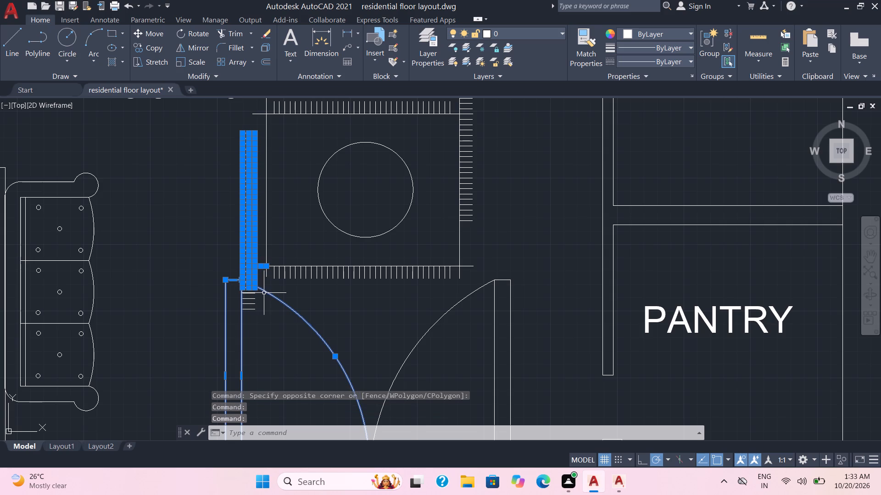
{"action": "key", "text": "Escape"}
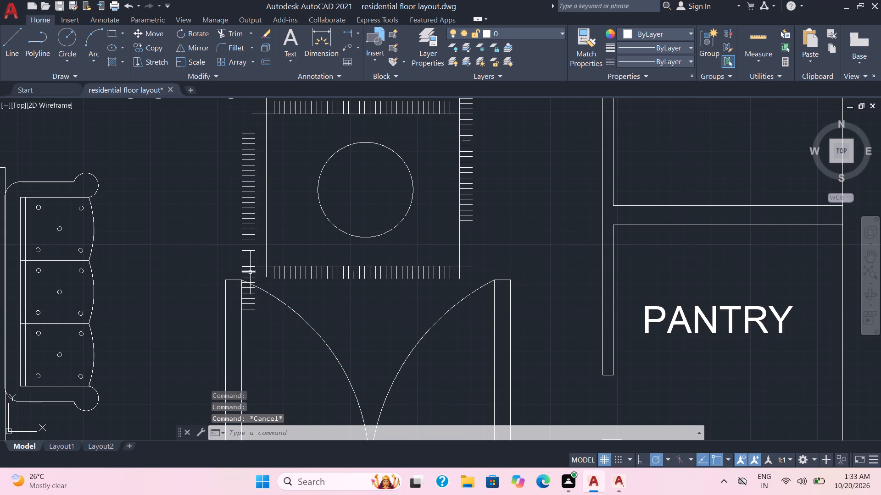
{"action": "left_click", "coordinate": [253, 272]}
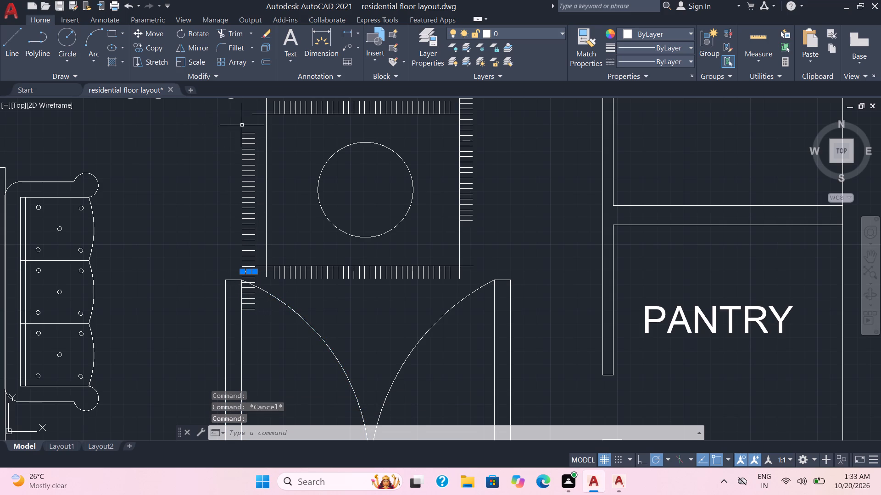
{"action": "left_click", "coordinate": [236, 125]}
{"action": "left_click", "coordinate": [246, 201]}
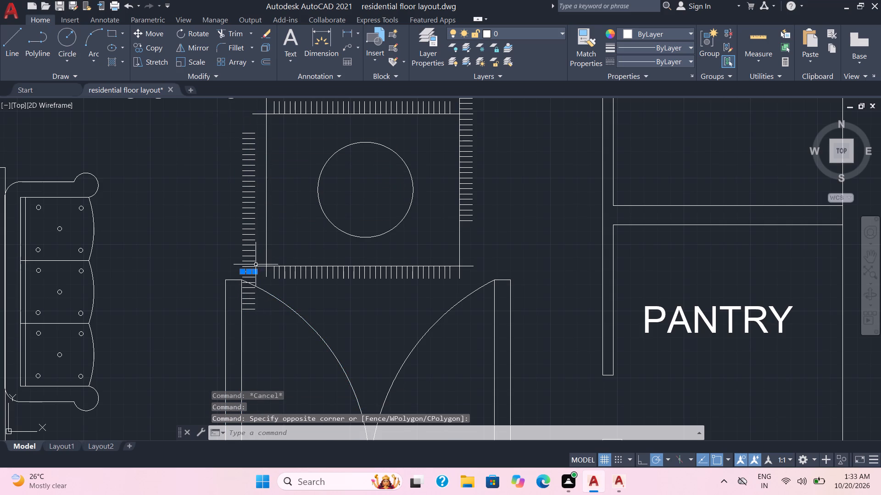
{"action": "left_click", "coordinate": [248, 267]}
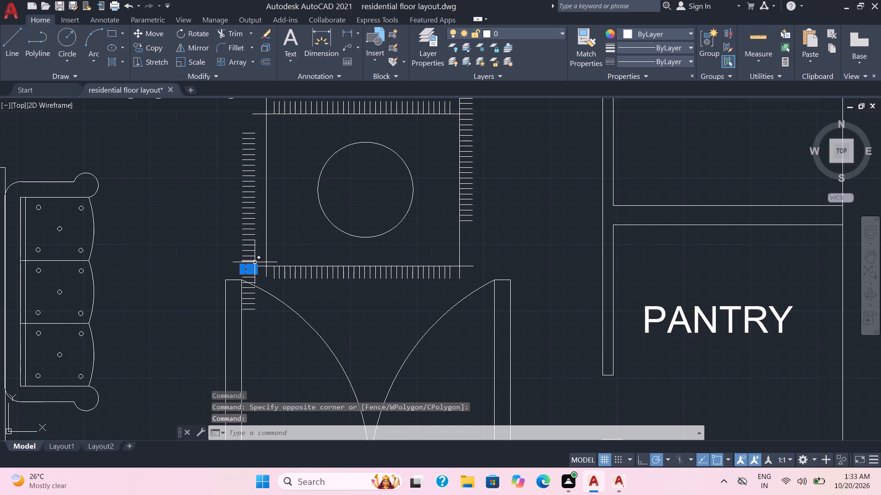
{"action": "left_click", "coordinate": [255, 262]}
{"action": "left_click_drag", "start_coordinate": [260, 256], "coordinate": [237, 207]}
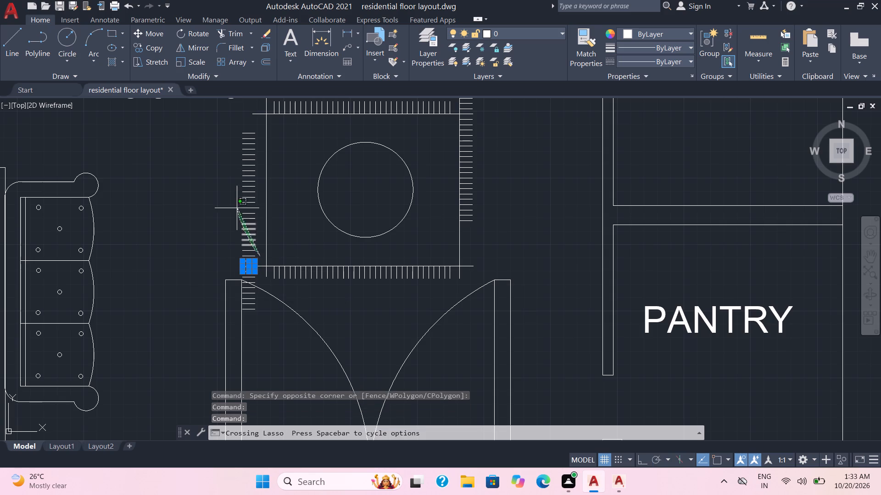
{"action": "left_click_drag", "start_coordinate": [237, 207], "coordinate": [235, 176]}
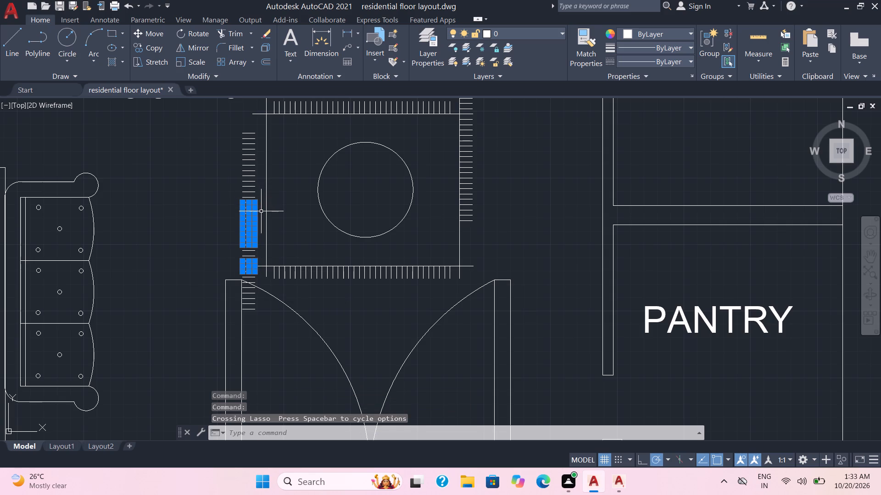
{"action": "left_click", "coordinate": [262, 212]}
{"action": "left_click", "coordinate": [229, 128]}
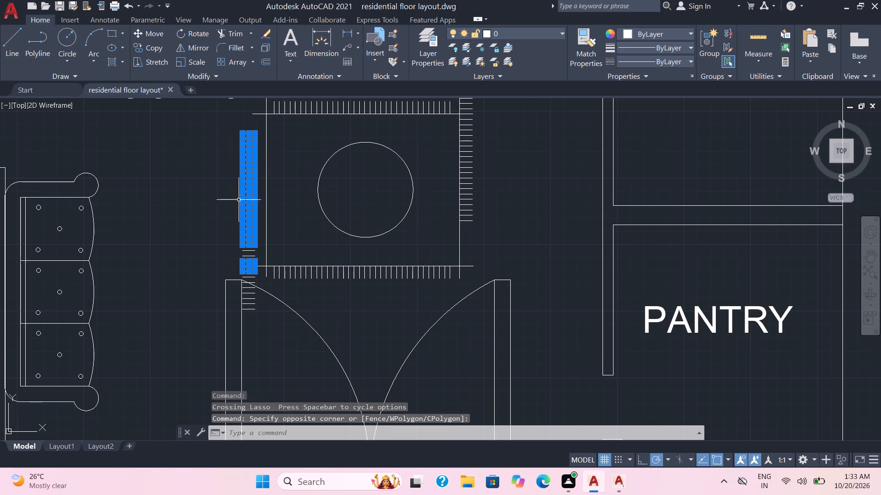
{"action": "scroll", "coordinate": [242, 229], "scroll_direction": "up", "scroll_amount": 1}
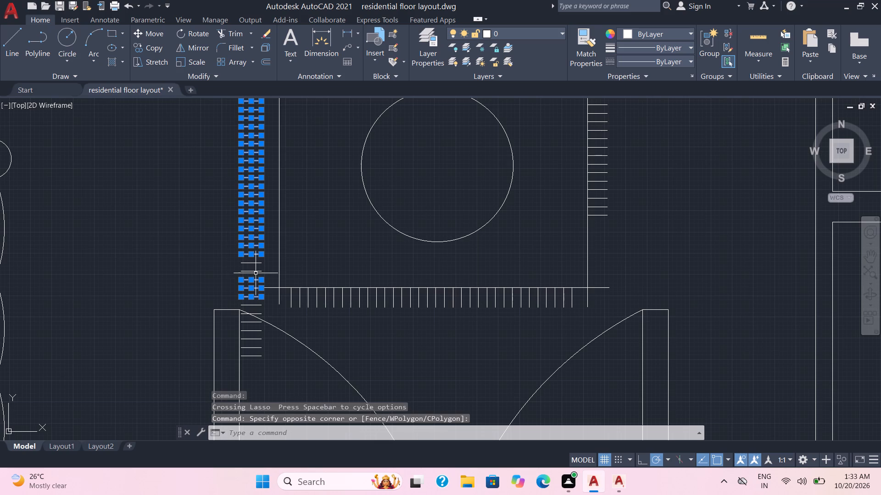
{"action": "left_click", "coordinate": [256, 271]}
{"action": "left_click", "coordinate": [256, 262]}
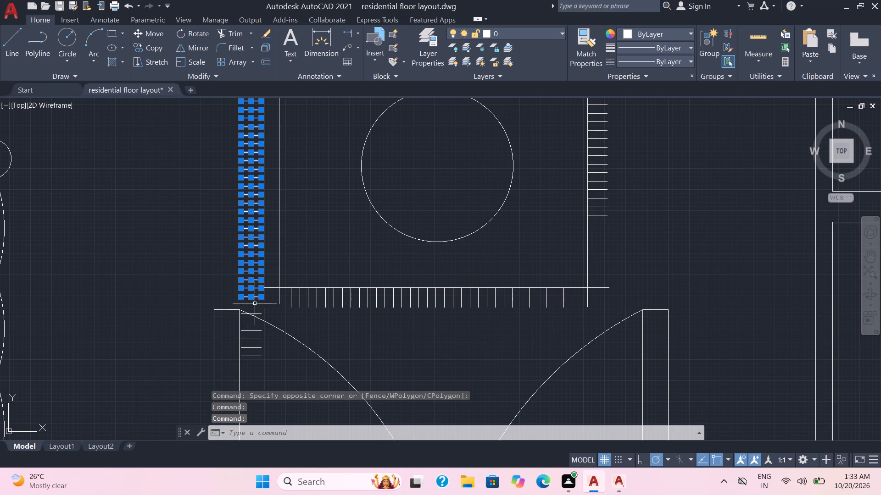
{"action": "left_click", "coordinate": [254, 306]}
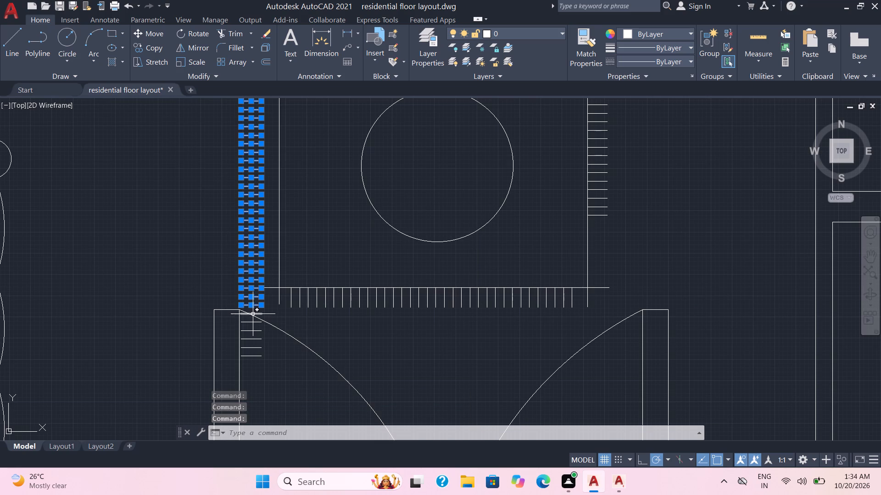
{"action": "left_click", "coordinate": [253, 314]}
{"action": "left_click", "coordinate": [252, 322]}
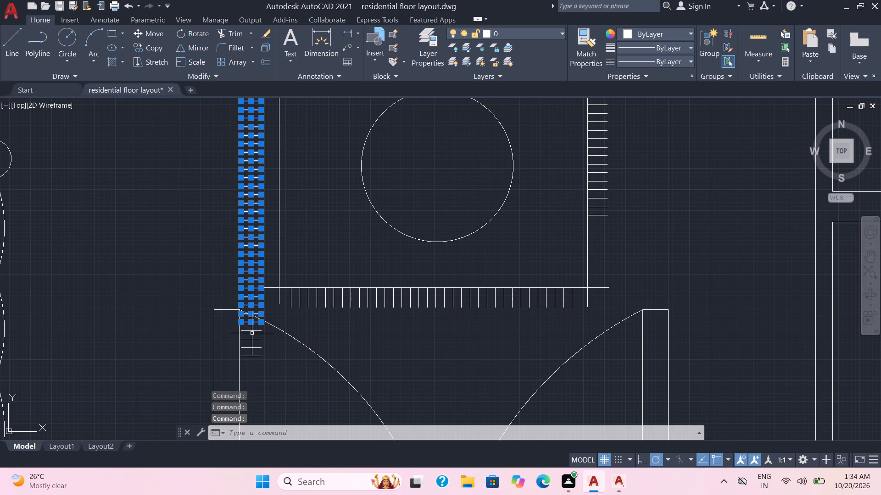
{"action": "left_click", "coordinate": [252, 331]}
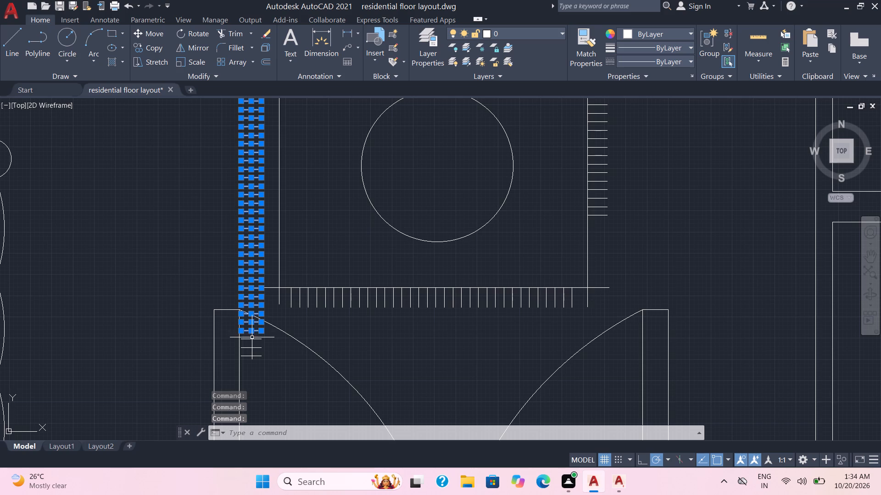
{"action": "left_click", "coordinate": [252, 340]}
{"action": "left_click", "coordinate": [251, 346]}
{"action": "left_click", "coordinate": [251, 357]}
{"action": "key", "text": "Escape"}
Erase the entire spare vertical row of fringe lines standing beside the rectangle's left edge.
{"action": "left_click_drag", "start_coordinate": [251, 361], "coordinate": [251, 355]}
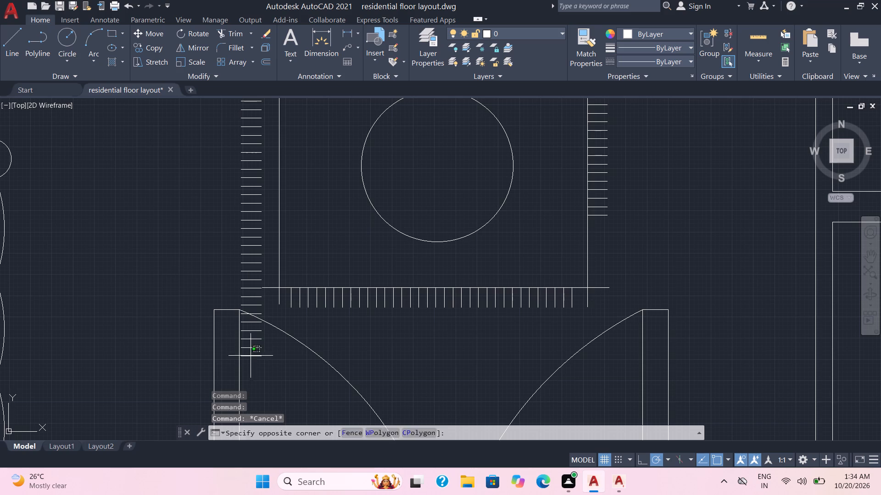
{"action": "left_click_drag", "start_coordinate": [251, 355], "coordinate": [251, 336]}
{"action": "left_click", "coordinate": [251, 324]}
{"action": "left_click", "coordinate": [251, 331]}
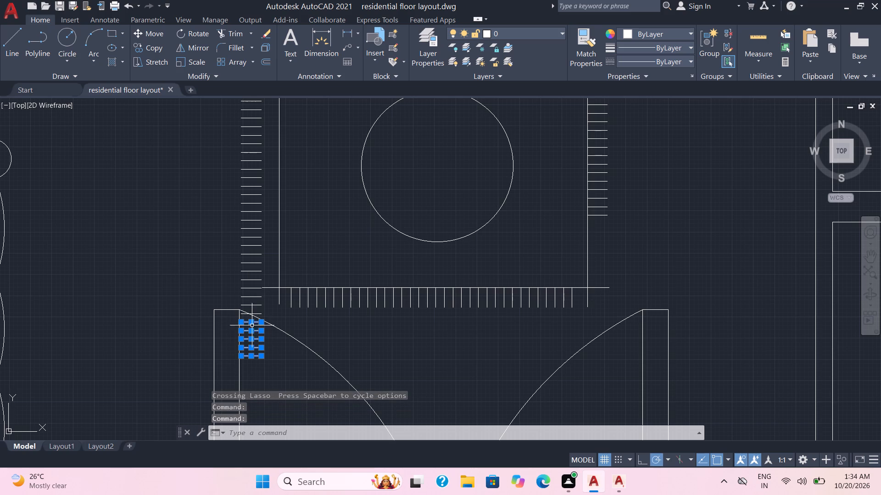
{"action": "left_click", "coordinate": [256, 313]}
{"action": "left_click", "coordinate": [257, 307]}
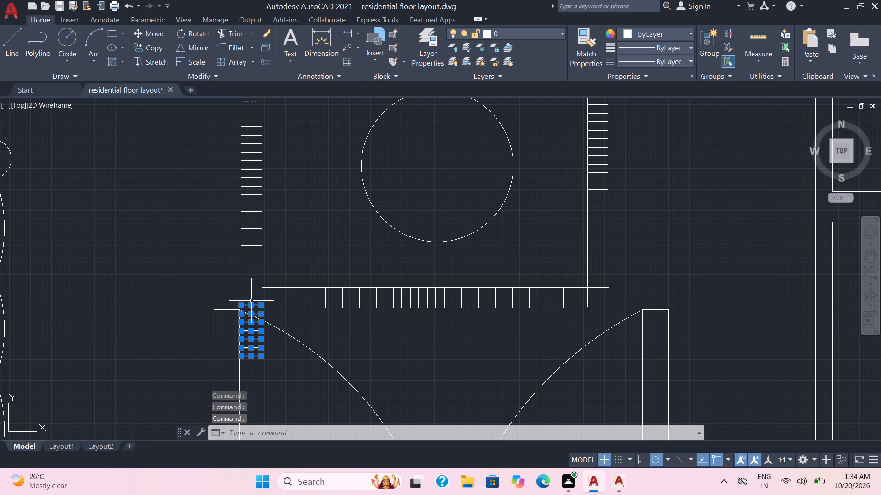
{"action": "left_click", "coordinate": [251, 301]}
{"action": "scroll", "coordinate": [231, 146], "scroll_direction": "down", "scroll_amount": 1}
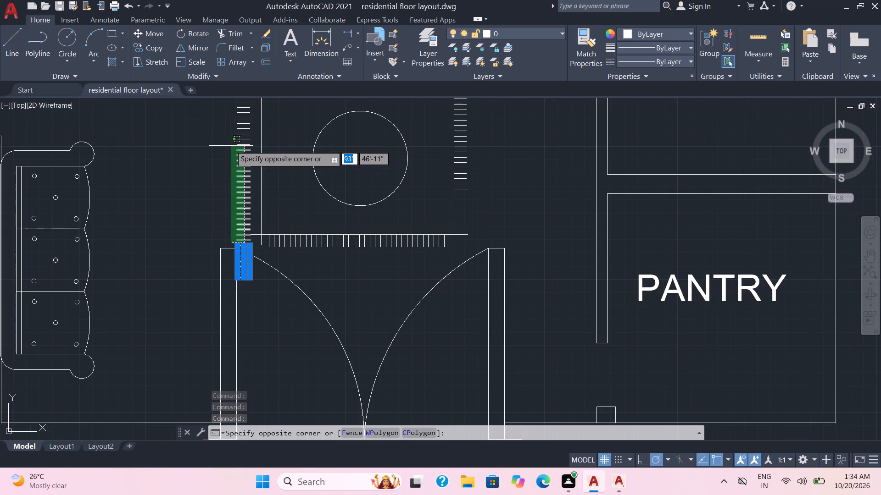
{"action": "scroll", "coordinate": [230, 145], "scroll_direction": "down", "scroll_amount": 1}
{"action": "left_click", "coordinate": [225, 114]}
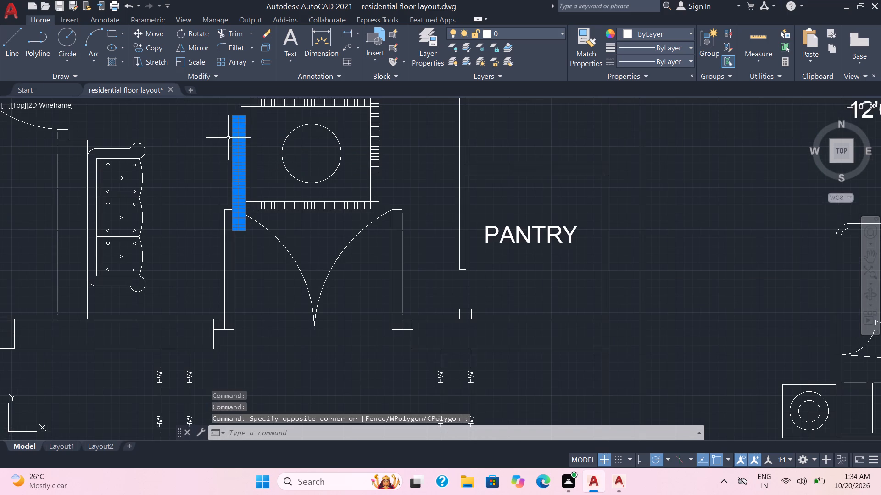
{"action": "key", "text": "Delete"}
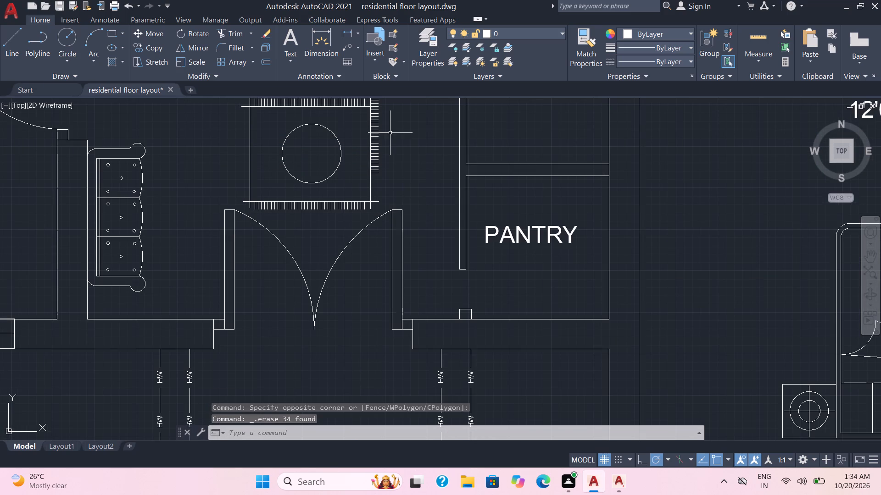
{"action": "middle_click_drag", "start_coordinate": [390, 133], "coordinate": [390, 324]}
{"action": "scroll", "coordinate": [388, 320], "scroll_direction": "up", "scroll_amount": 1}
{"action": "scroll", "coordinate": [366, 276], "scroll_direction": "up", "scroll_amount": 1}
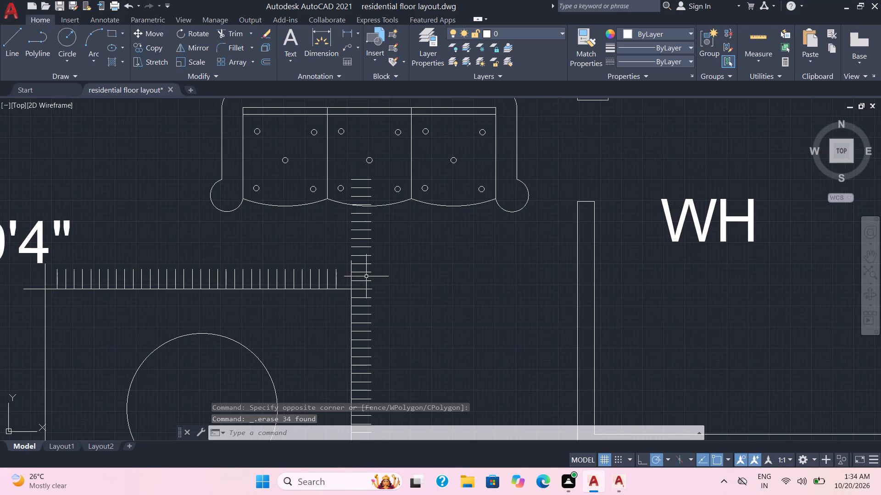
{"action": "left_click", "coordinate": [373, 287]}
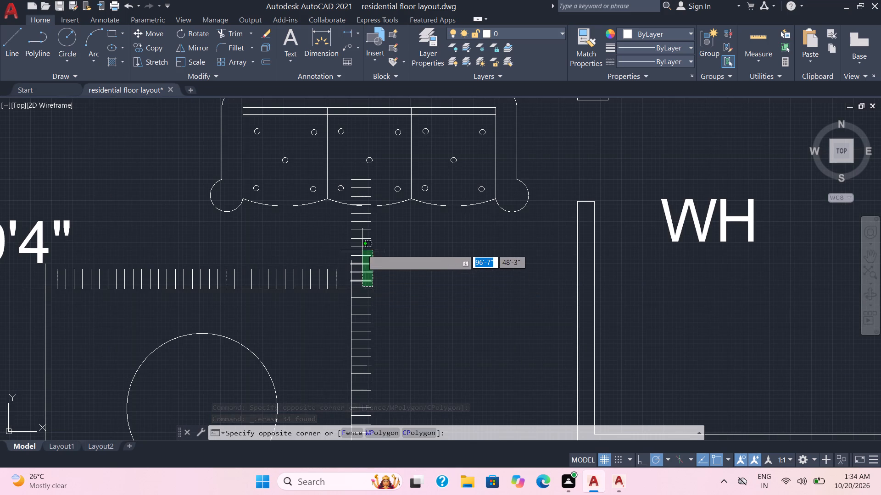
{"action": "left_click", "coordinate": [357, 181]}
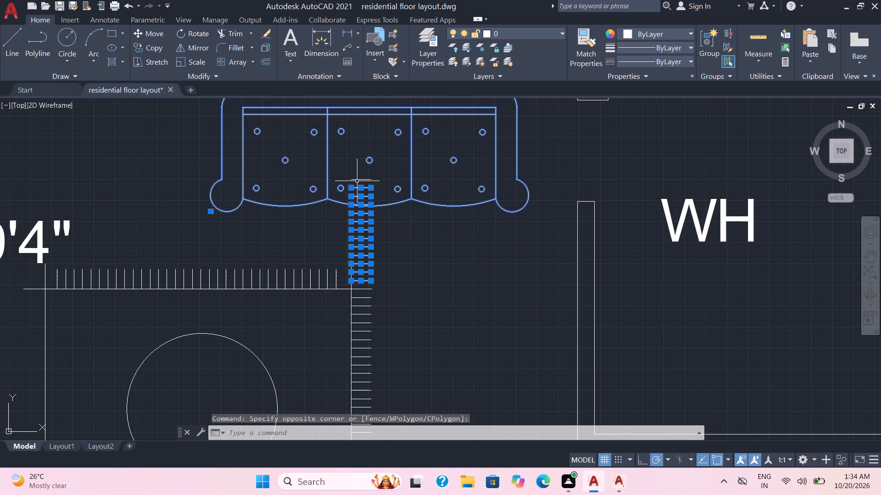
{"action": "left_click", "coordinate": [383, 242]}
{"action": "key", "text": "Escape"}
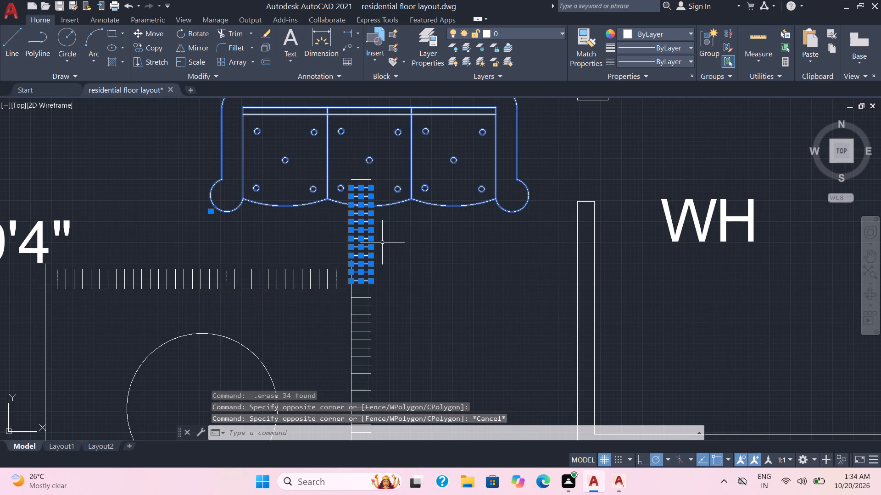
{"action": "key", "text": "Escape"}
Erase the surplus right-edge fringe lines that run above the rectangle's top edge and into the upper sofa.
{"action": "left_click", "coordinate": [373, 283]}
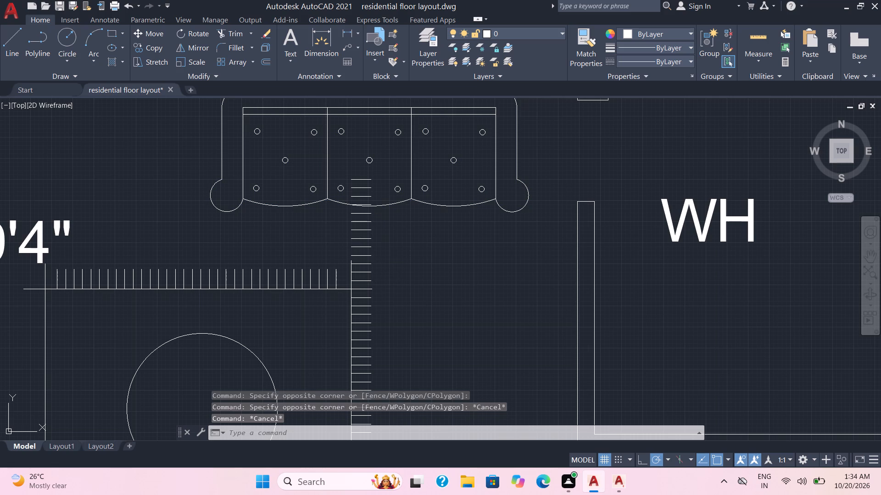
{"action": "left_click", "coordinate": [357, 212]}
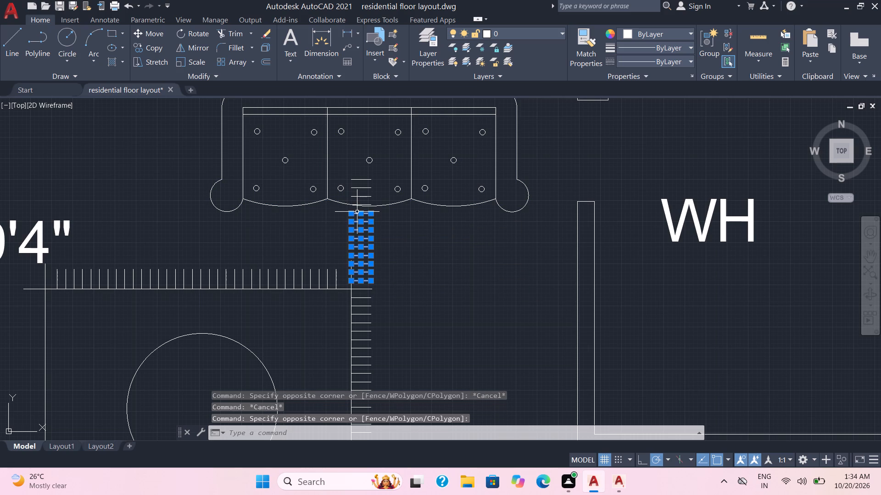
{"action": "key", "text": "Delete"}
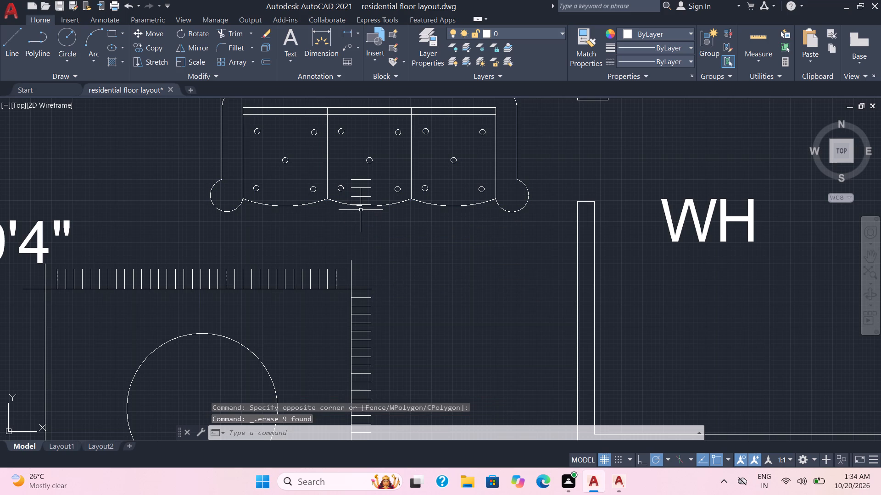
{"action": "left_click", "coordinate": [358, 176]}
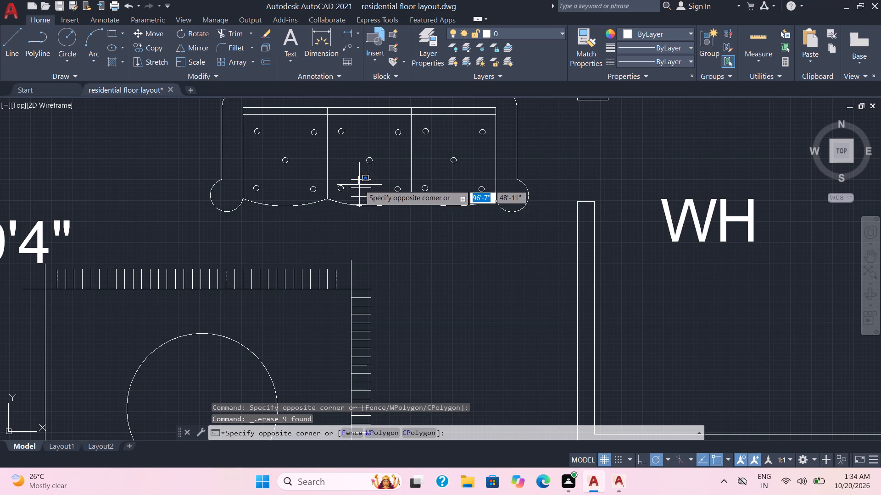
{"action": "scroll", "coordinate": [367, 203], "scroll_direction": "up", "scroll_amount": 2}
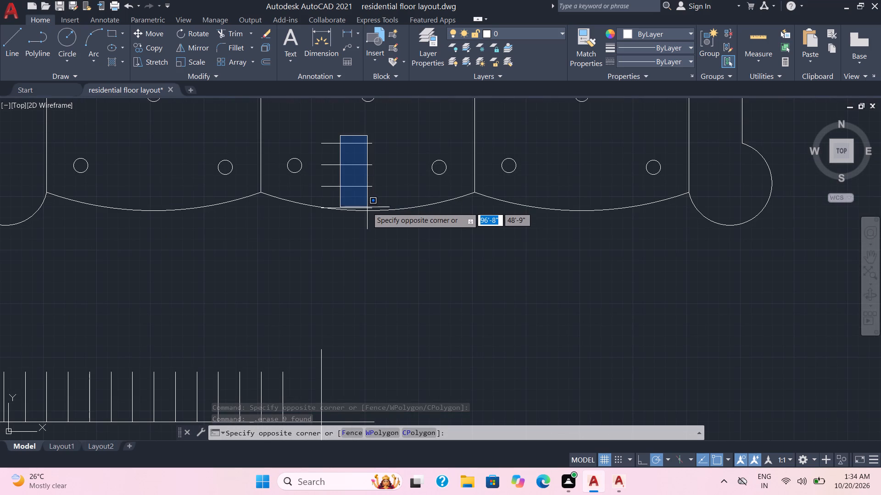
{"action": "left_click", "coordinate": [367, 209]}
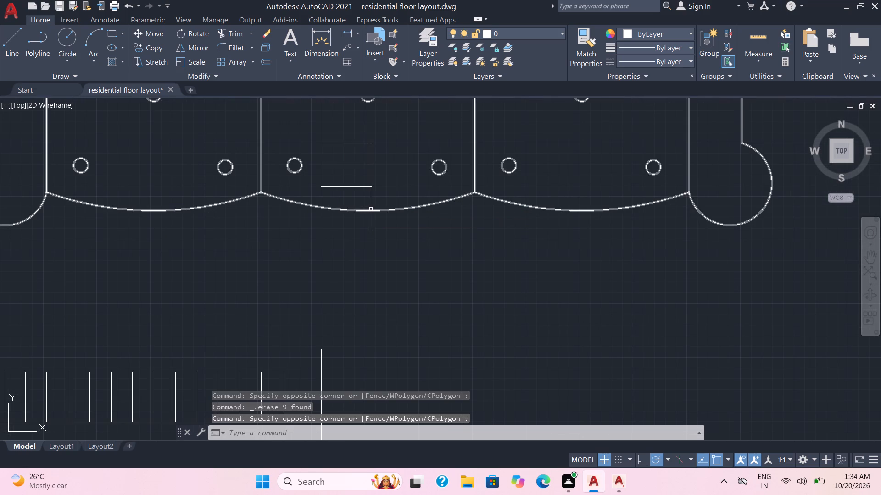
{"action": "left_click", "coordinate": [371, 209]}
{"action": "left_click", "coordinate": [363, 187]}
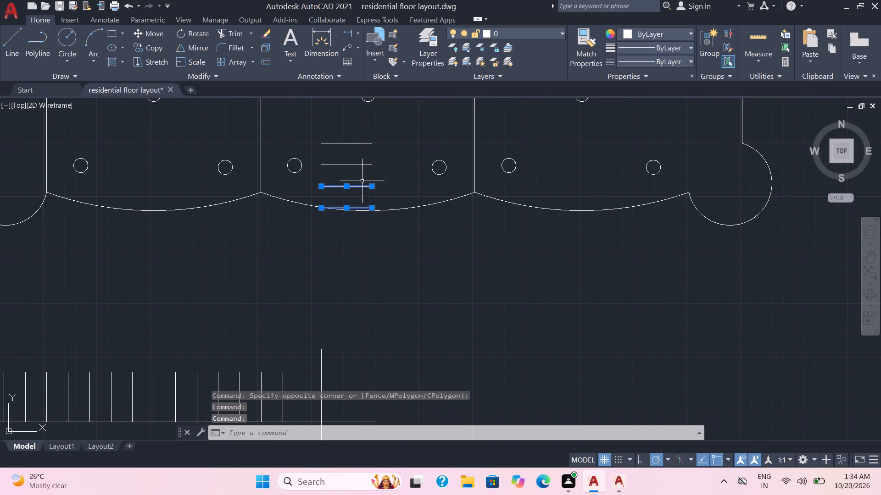
{"action": "left_click", "coordinate": [361, 165]}
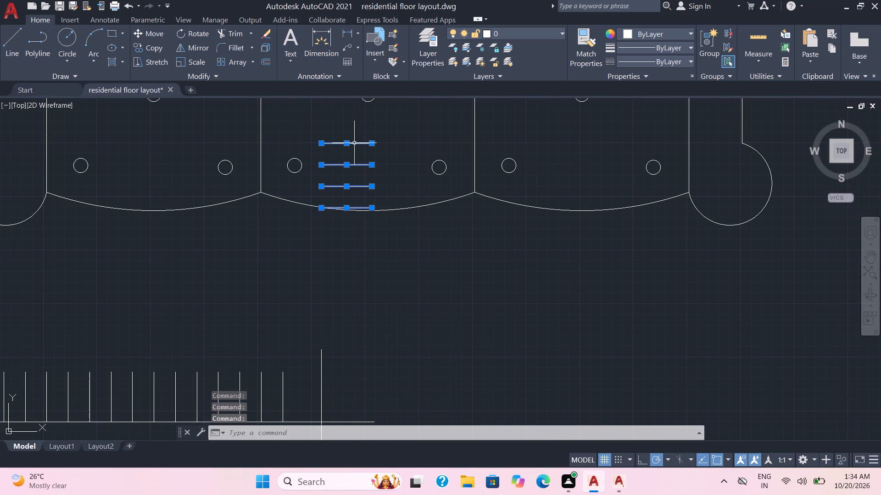
{"action": "left_click", "coordinate": [354, 143]}
{"action": "key", "text": "Delete"}
Offset the lowest right-edge fringe line downward repeatedly at 1" spacing to fill the gap down to the rectangle's bottom edge.
{"action": "scroll", "coordinate": [351, 227], "scroll_direction": "down", "scroll_amount": 1}
{"action": "scroll", "coordinate": [374, 404], "scroll_direction": "down", "scroll_amount": 1}
{"action": "middle_click_drag", "start_coordinate": [374, 404], "coordinate": [309, 144]}
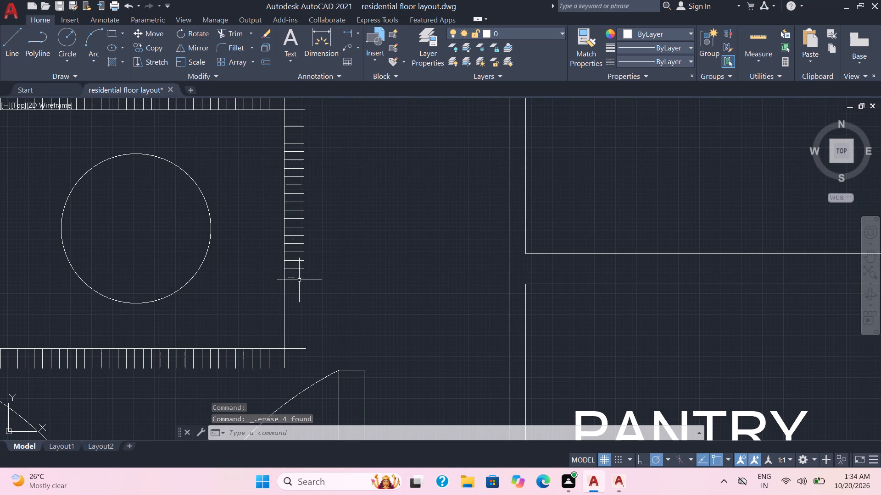
{"action": "key", "text": "o"}
{"action": "key", "text": "Return"}
{"action": "key", "text": "1"}
{"action": "key", "text": "Return"}
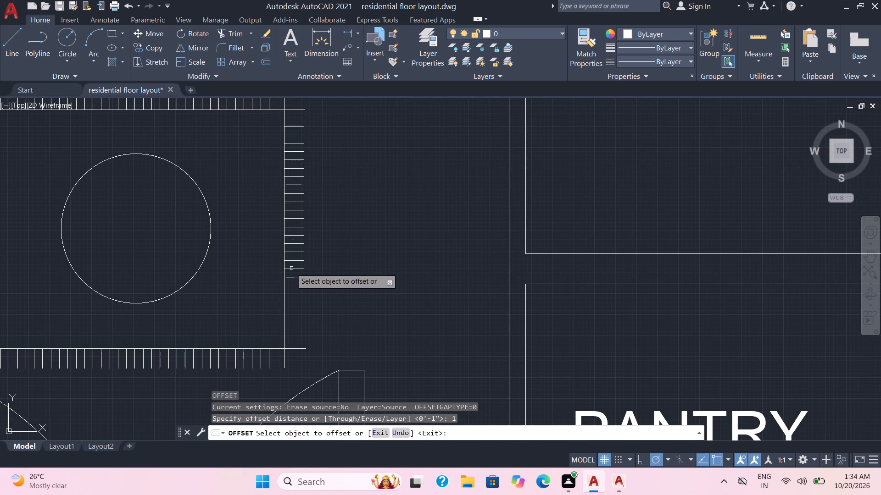
{"action": "left_click", "coordinate": [295, 278]}
{"action": "left_click", "coordinate": [293, 287]}
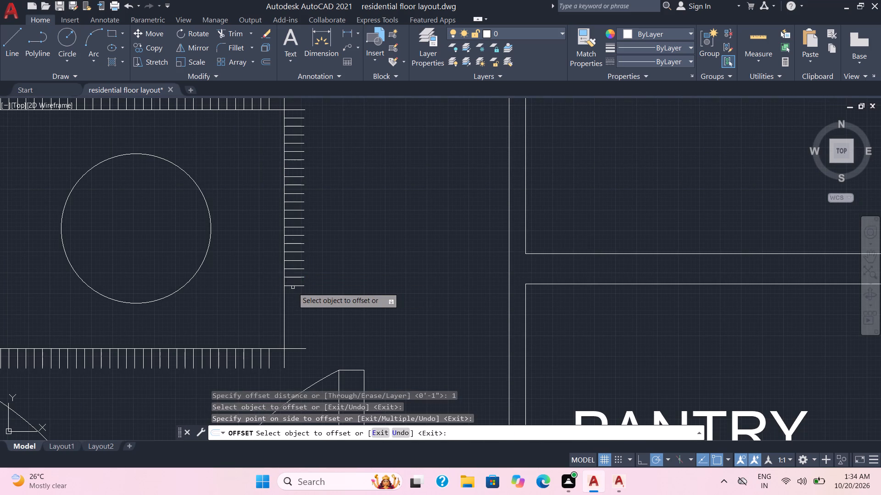
{"action": "left_click", "coordinate": [295, 285]}
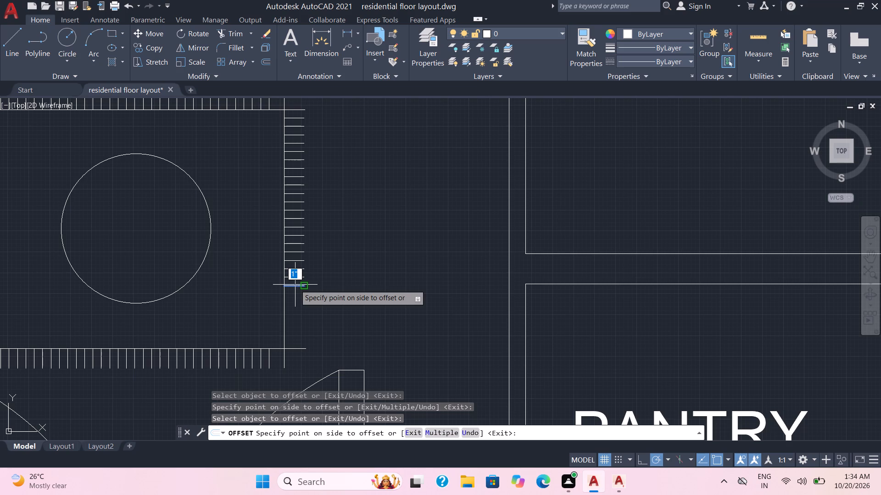
{"action": "key", "text": "m"}
{"action": "key", "text": "Return"}
{"action": "left_click", "coordinate": [296, 293]}
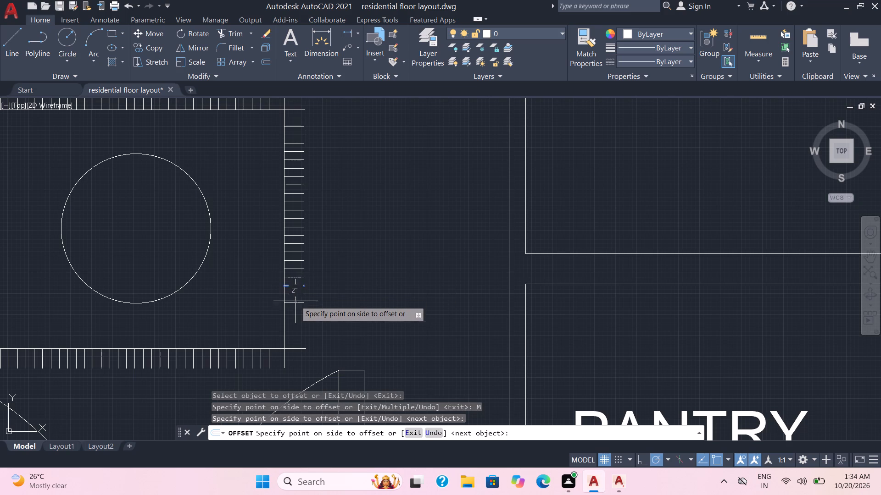
{"action": "left_click", "coordinate": [295, 308]}
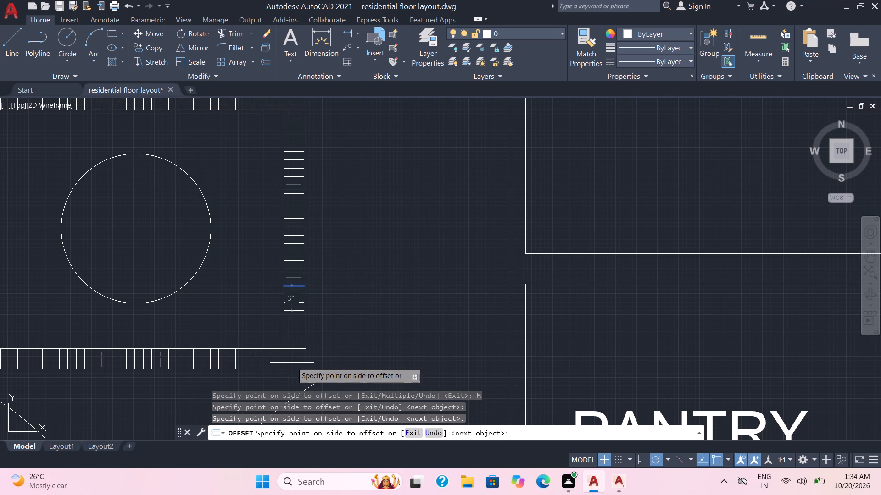
{"action": "left_click", "coordinate": [292, 363]}
{"action": "left_click", "coordinate": [298, 380]}
{"action": "left_click", "coordinate": [298, 380]}
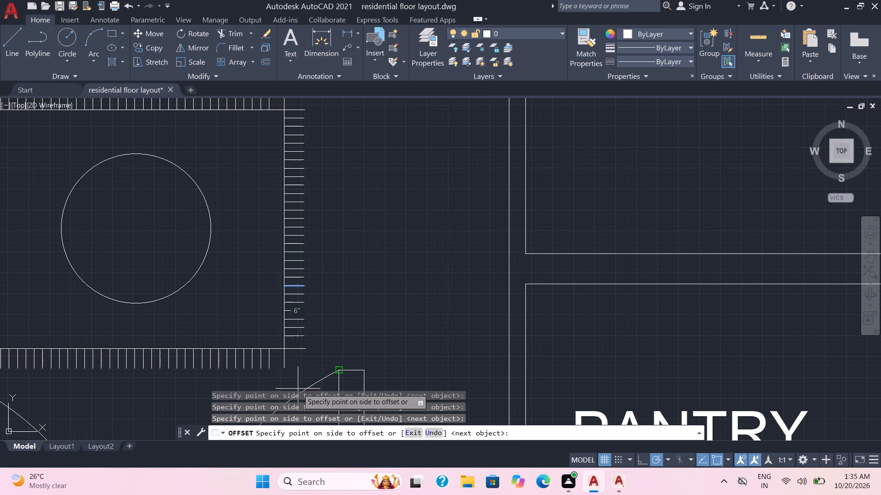
{"action": "left_click", "coordinate": [298, 389]}
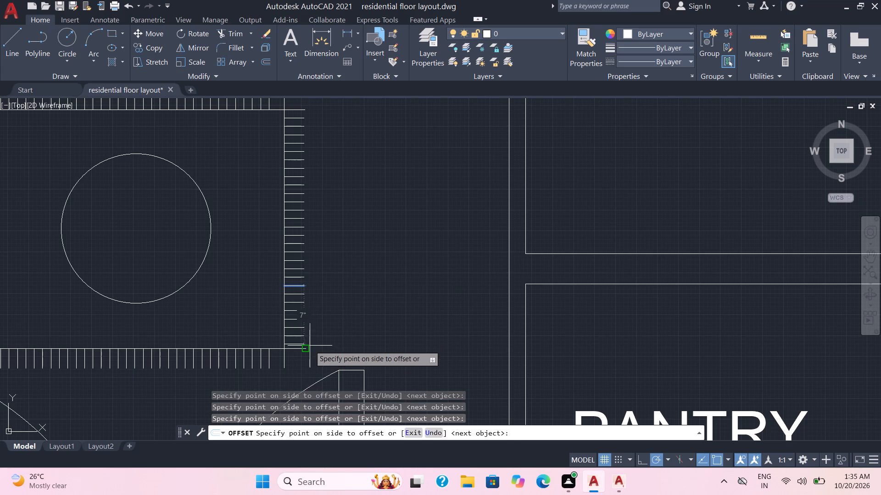
{"action": "left_click", "coordinate": [308, 348]}
{"action": "key", "text": "Escape"}
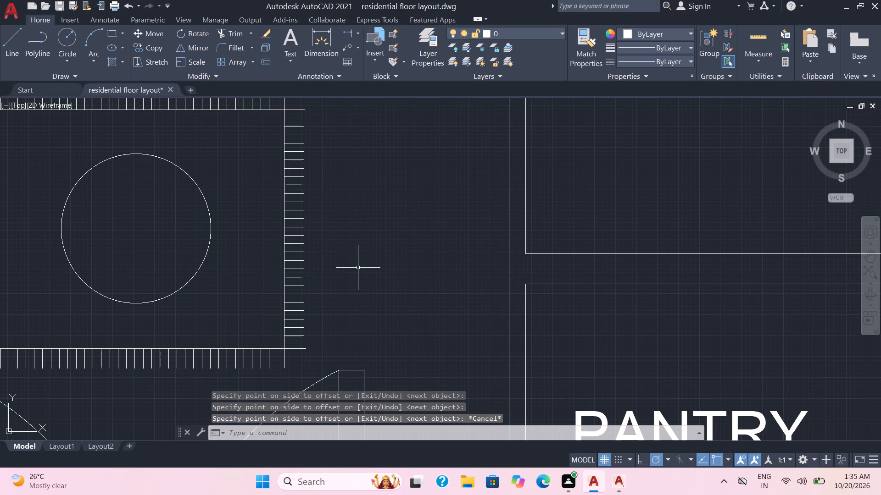
Copy the full row of right-edge fringe lines onto the outside of the rectangle's left edge.
{"action": "scroll", "coordinate": [311, 208], "scroll_direction": "down", "scroll_amount": 1}
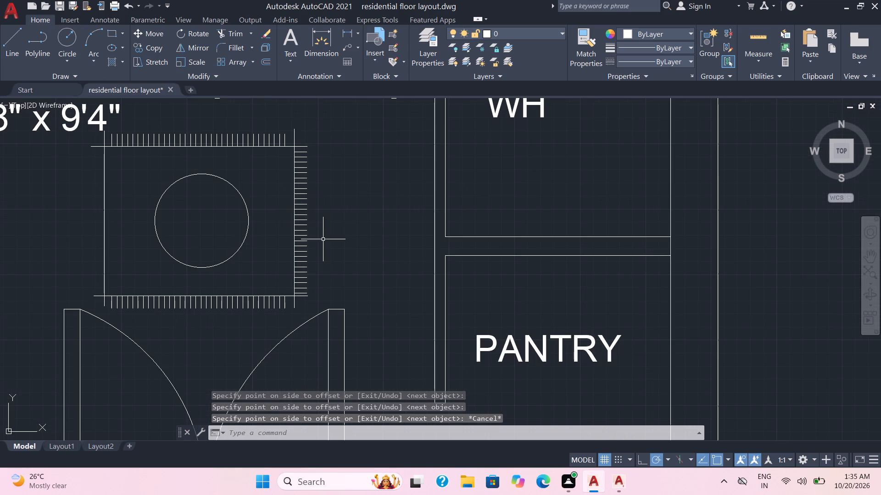
{"action": "scroll", "coordinate": [313, 277], "scroll_direction": "up", "scroll_amount": 1}
{"action": "scroll", "coordinate": [279, 183], "scroll_direction": "down", "scroll_amount": 1}
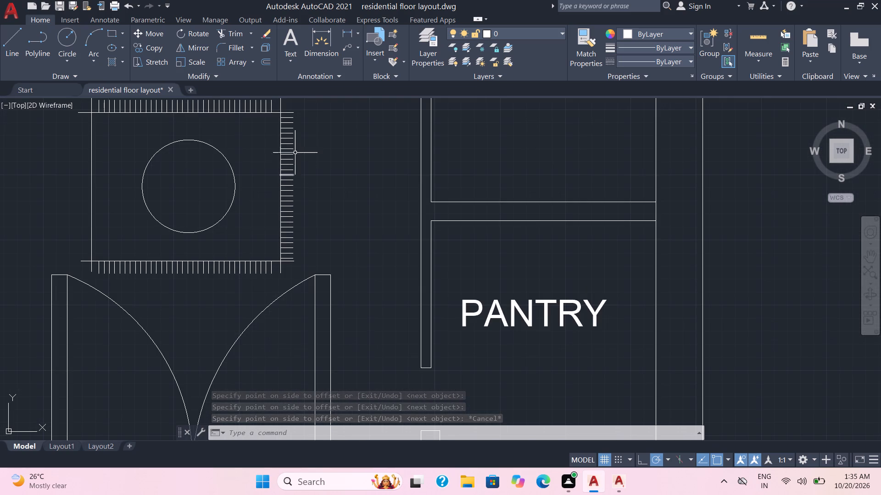
{"action": "left_click", "coordinate": [293, 115]}
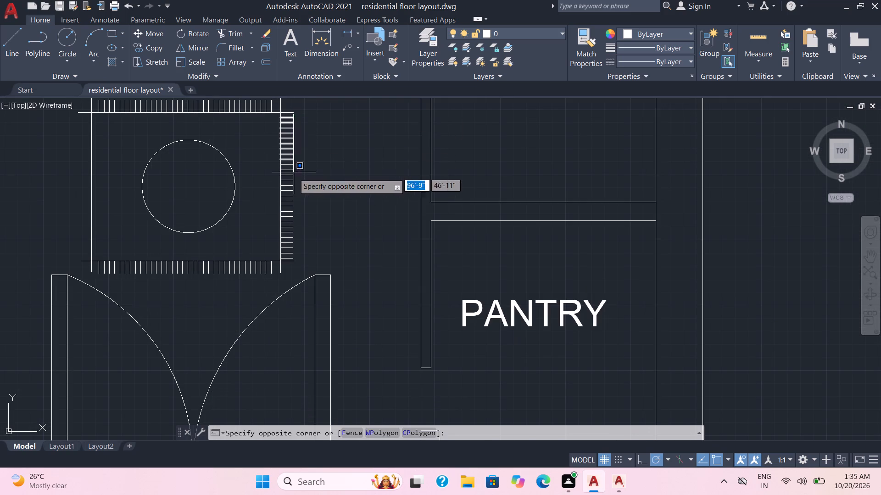
{"action": "left_click", "coordinate": [285, 260]}
{"action": "scroll", "coordinate": [318, 249], "scroll_direction": "up", "scroll_amount": 2}
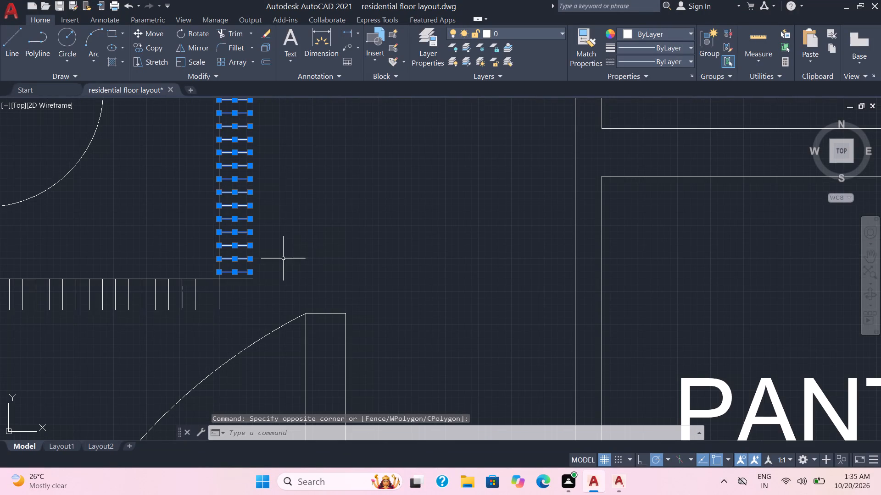
{"action": "key", "text": "c"}
{"action": "key", "text": "o"}
{"action": "key", "text": "Return"}
{"action": "scroll", "coordinate": [279, 254], "scroll_direction": "down", "scroll_amount": 1}
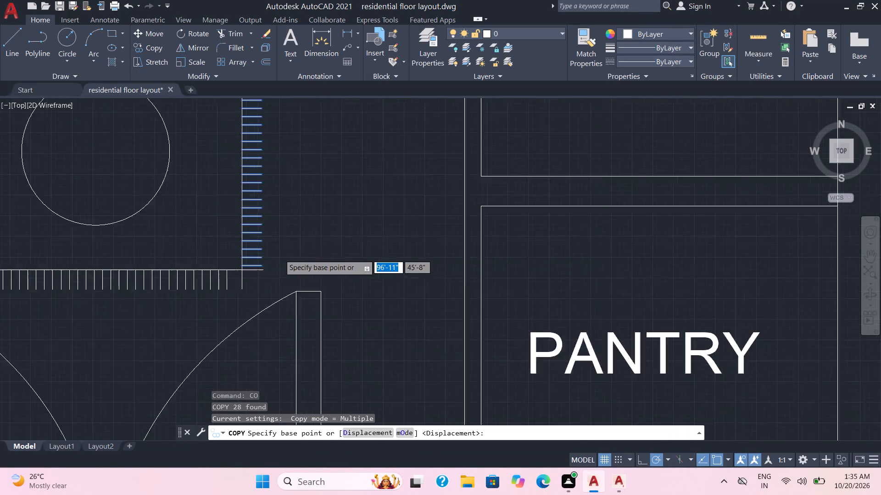
{"action": "scroll", "coordinate": [279, 254], "scroll_direction": "down", "scroll_amount": 2}
{"action": "scroll", "coordinate": [262, 210], "scroll_direction": "up", "scroll_amount": 2}
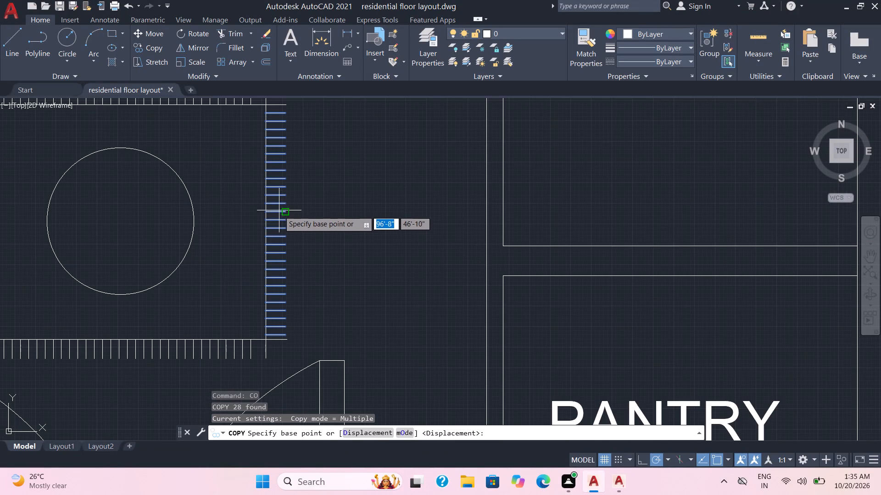
{"action": "left_click", "coordinate": [283, 214]}
{"action": "scroll", "coordinate": [123, 238], "scroll_direction": "down", "scroll_amount": 1}
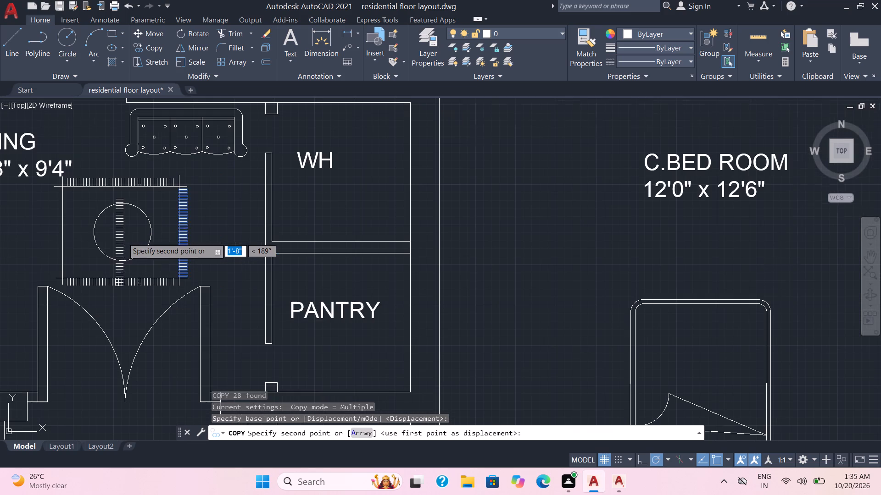
{"action": "scroll", "coordinate": [123, 238], "scroll_direction": "down", "scroll_amount": 1}
{"action": "scroll", "coordinate": [56, 231], "scroll_direction": "up", "scroll_amount": 2}
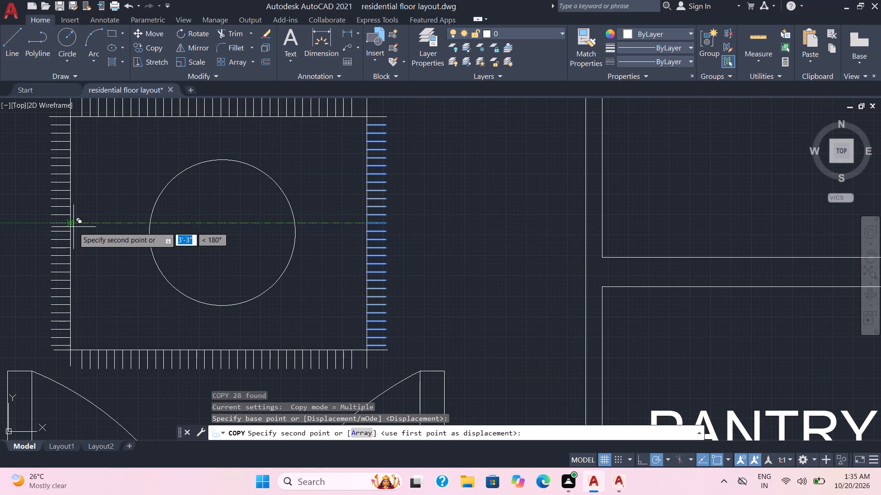
{"action": "left_click", "coordinate": [73, 227]}
{"action": "key", "text": "Escape"}
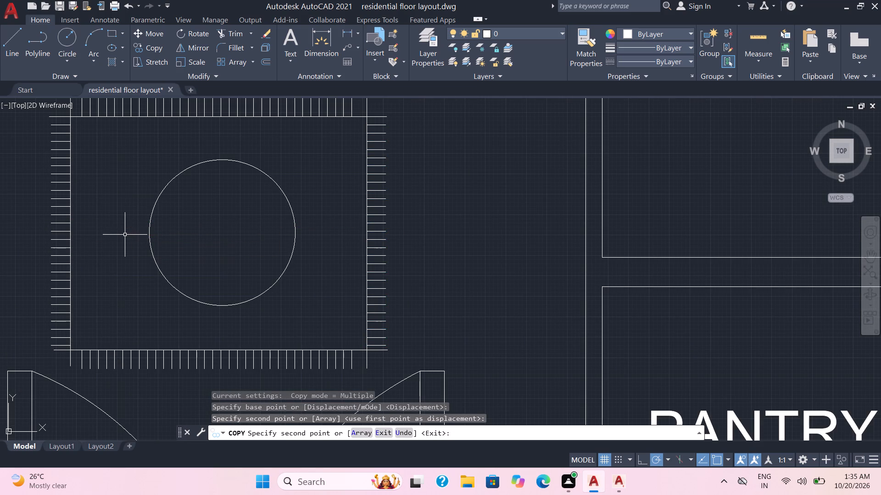
Hatch the living-room rug between the rectangle and the inner circle with the AR-SAND pattern.
{"action": "scroll", "coordinate": [320, 283], "scroll_direction": "down", "scroll_amount": 2}
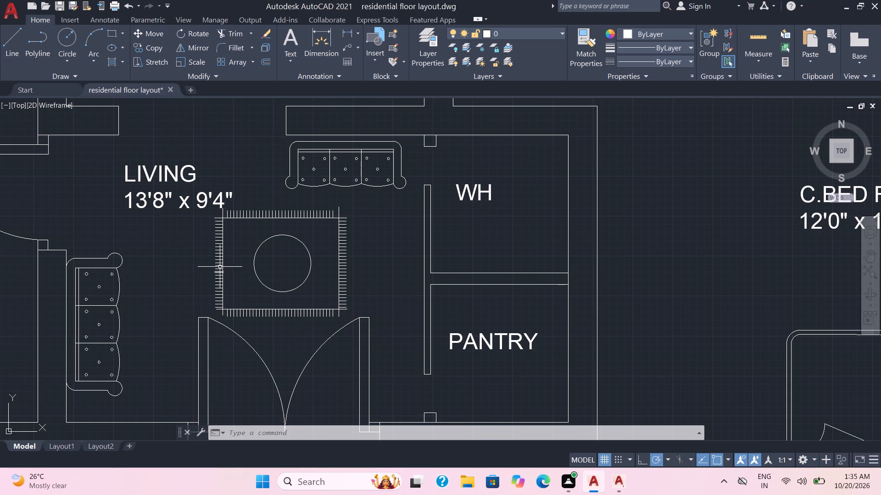
{"action": "left_click", "coordinate": [112, 61]}
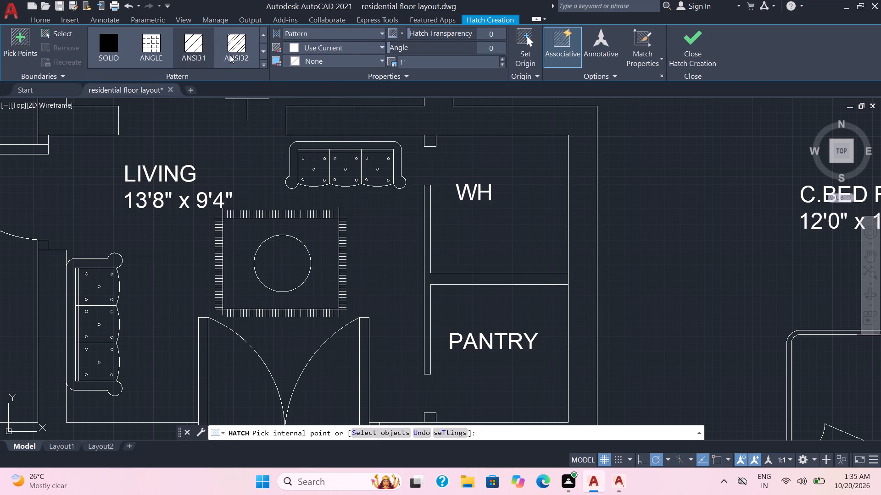
{"action": "left_click", "coordinate": [261, 52]}
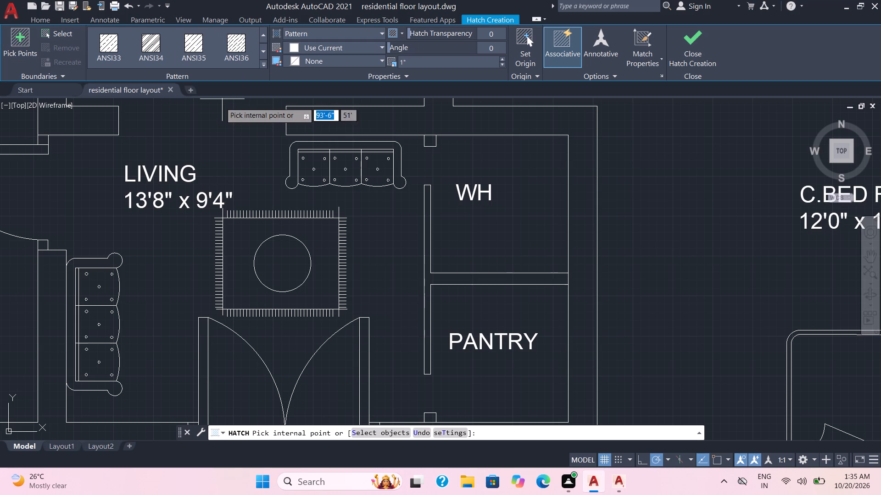
{"action": "left_click", "coordinate": [264, 49]}
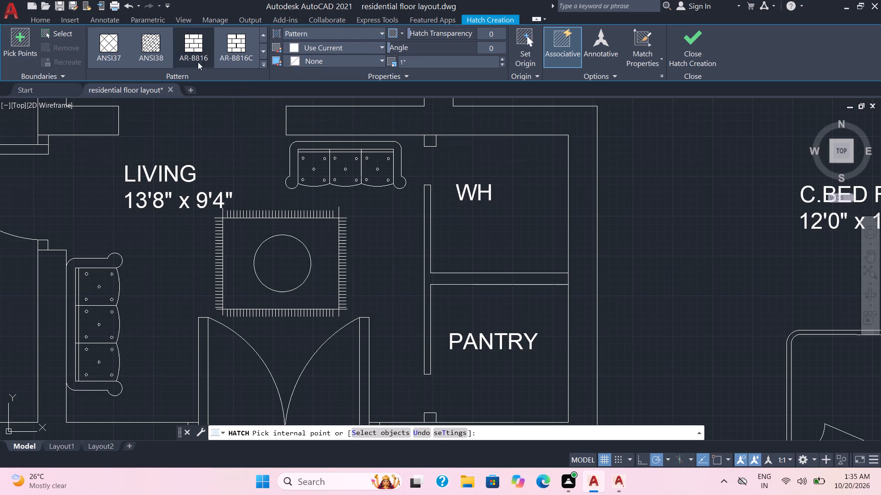
{"action": "left_click", "coordinate": [142, 40]}
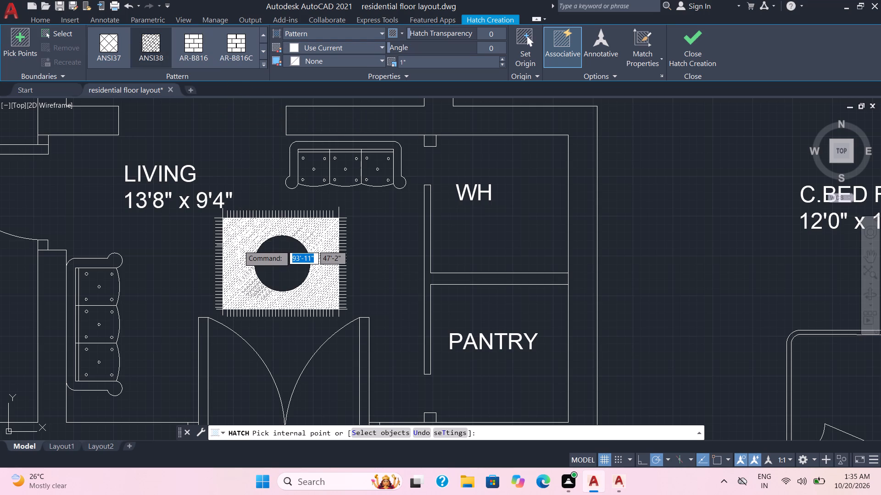
{"action": "left_click", "coordinate": [263, 51]}
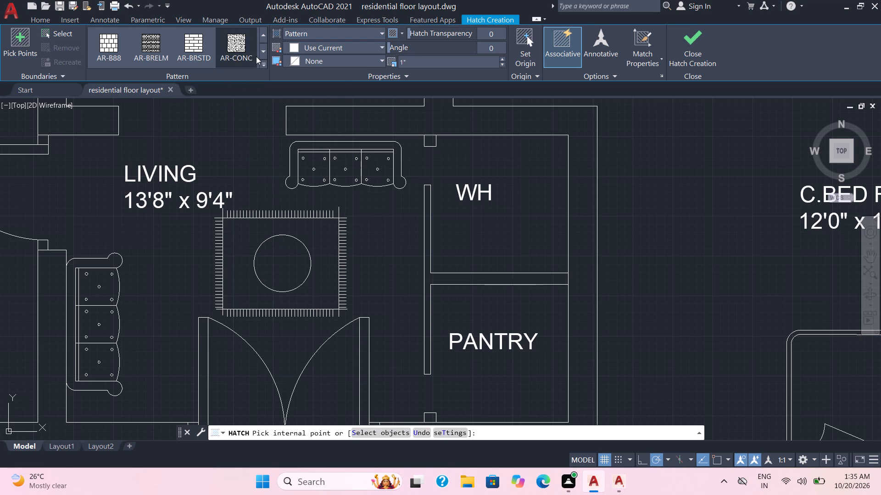
{"action": "left_click", "coordinate": [147, 43]}
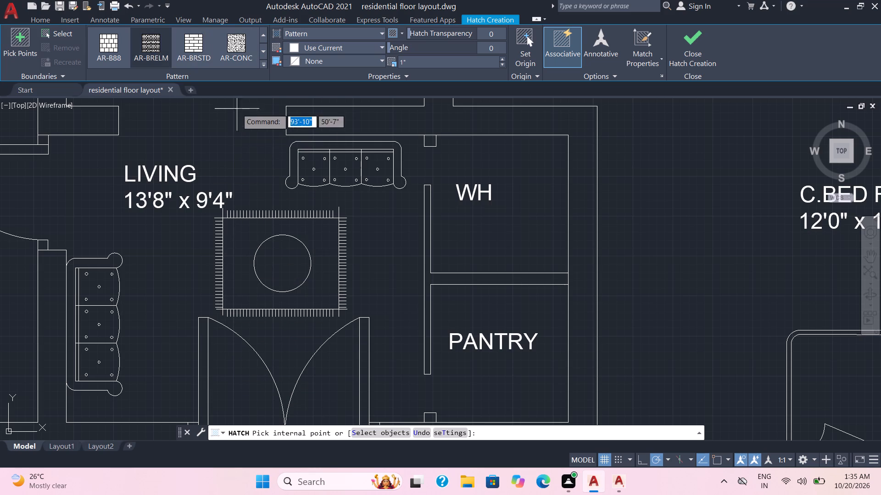
{"action": "left_click", "coordinate": [264, 66]}
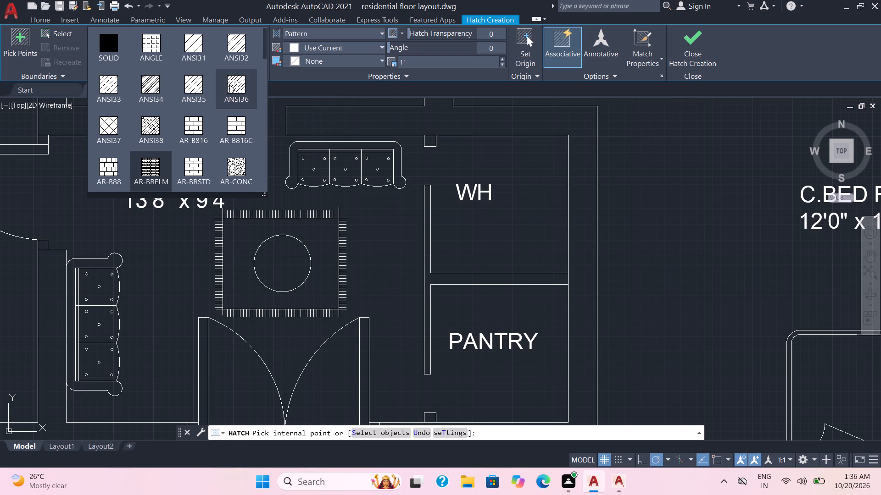
{"action": "scroll", "coordinate": [214, 92], "scroll_direction": "down", "scroll_amount": 1}
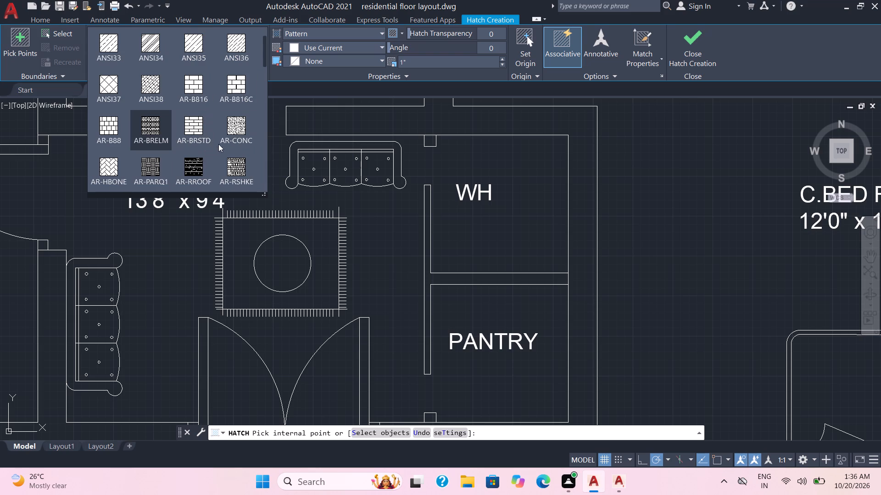
{"action": "scroll", "coordinate": [236, 172], "scroll_direction": "down", "scroll_amount": 2}
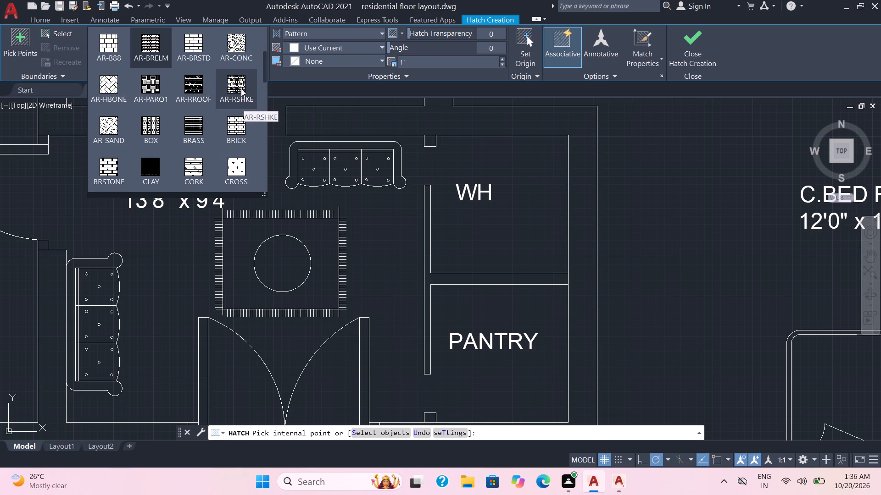
{"action": "left_click", "coordinate": [112, 127]}
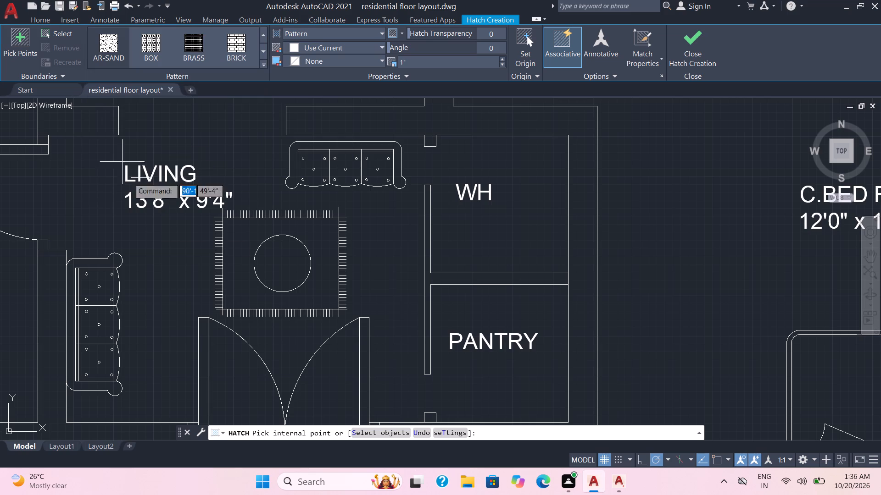
{"action": "left_click", "coordinate": [234, 282]}
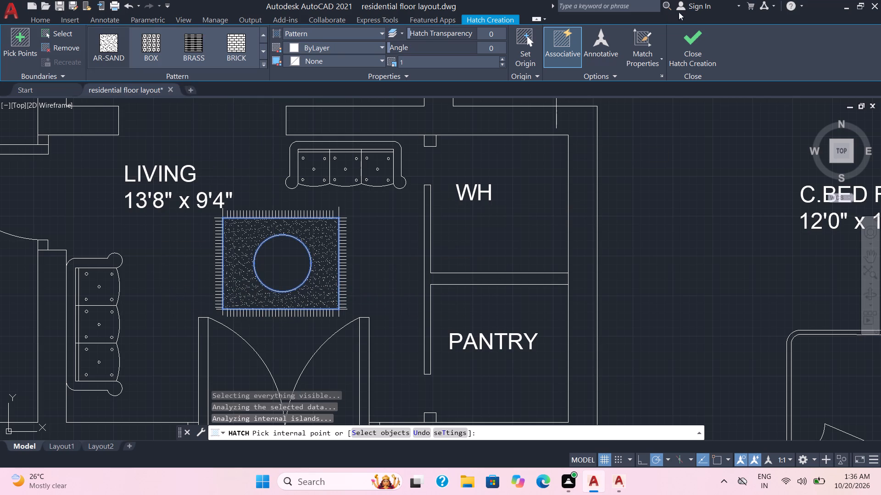
{"action": "left_click", "coordinate": [690, 32]}
{"action": "key", "text": "Escape"}
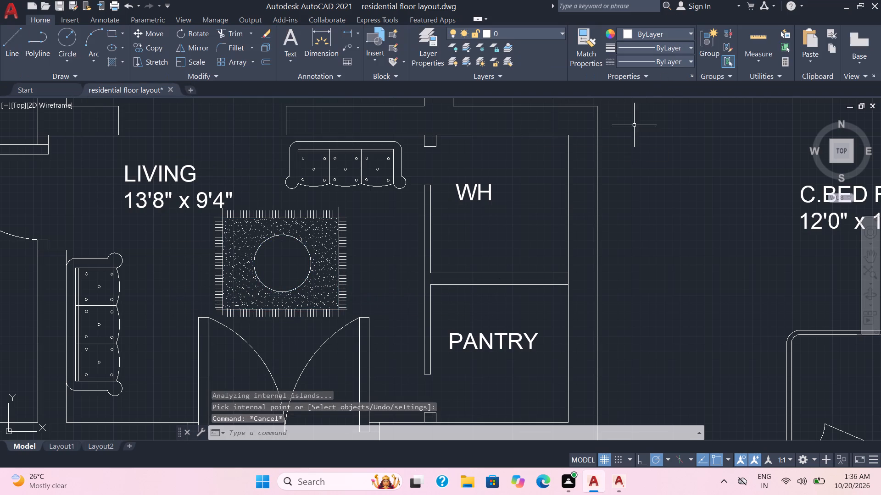
Save the residential floor layout drawing.
{"action": "scroll", "coordinate": [626, 141], "scroll_direction": "down", "scroll_amount": 2}
{"action": "middle_click_drag", "start_coordinate": [629, 209], "coordinate": [574, 231]}
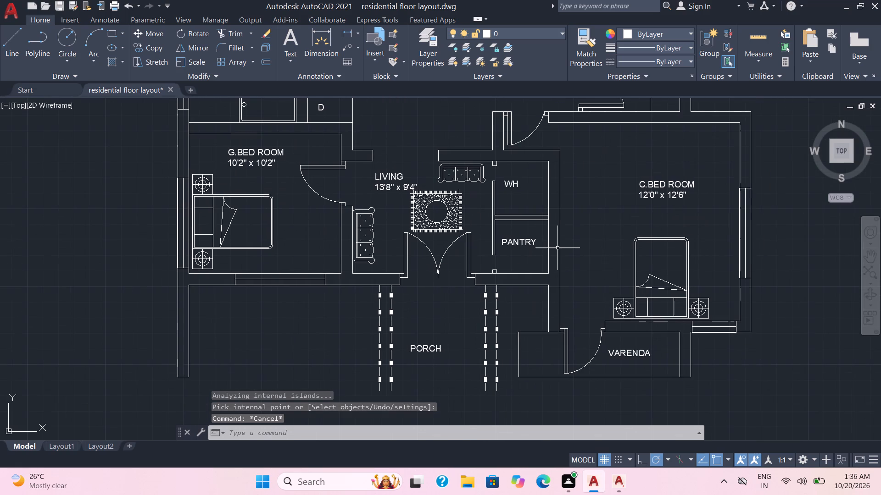
{"action": "key", "text": "ctrl+s"}
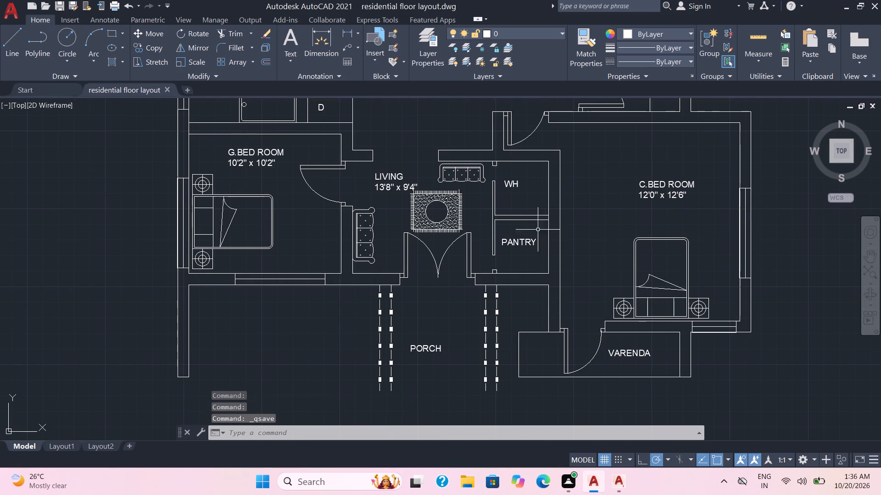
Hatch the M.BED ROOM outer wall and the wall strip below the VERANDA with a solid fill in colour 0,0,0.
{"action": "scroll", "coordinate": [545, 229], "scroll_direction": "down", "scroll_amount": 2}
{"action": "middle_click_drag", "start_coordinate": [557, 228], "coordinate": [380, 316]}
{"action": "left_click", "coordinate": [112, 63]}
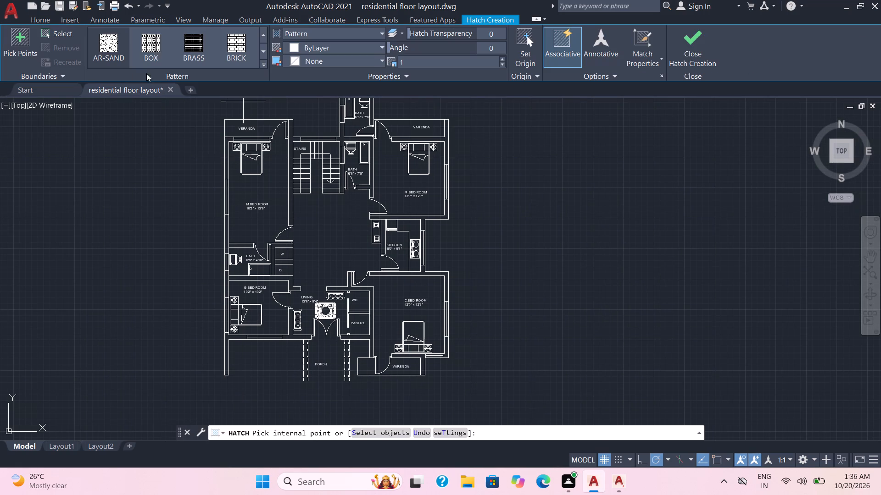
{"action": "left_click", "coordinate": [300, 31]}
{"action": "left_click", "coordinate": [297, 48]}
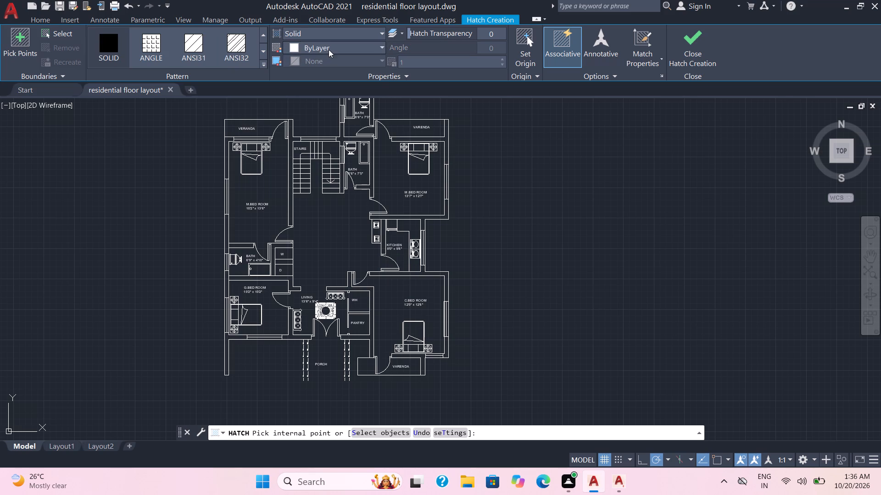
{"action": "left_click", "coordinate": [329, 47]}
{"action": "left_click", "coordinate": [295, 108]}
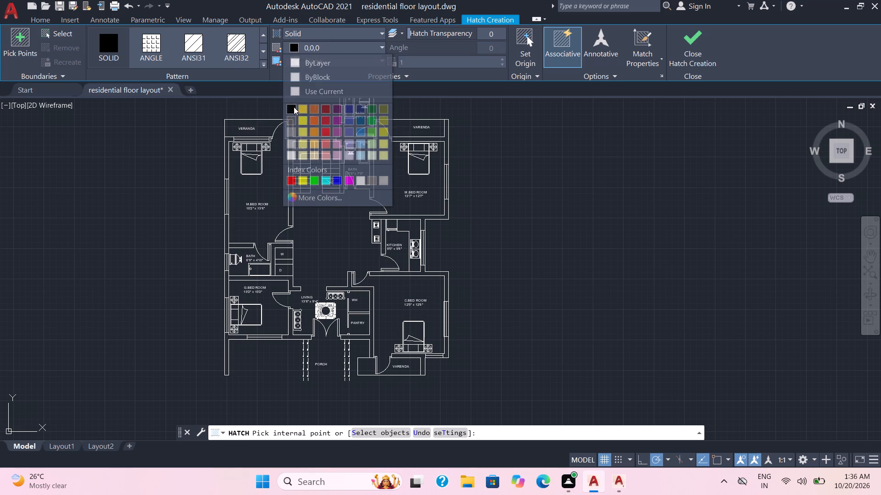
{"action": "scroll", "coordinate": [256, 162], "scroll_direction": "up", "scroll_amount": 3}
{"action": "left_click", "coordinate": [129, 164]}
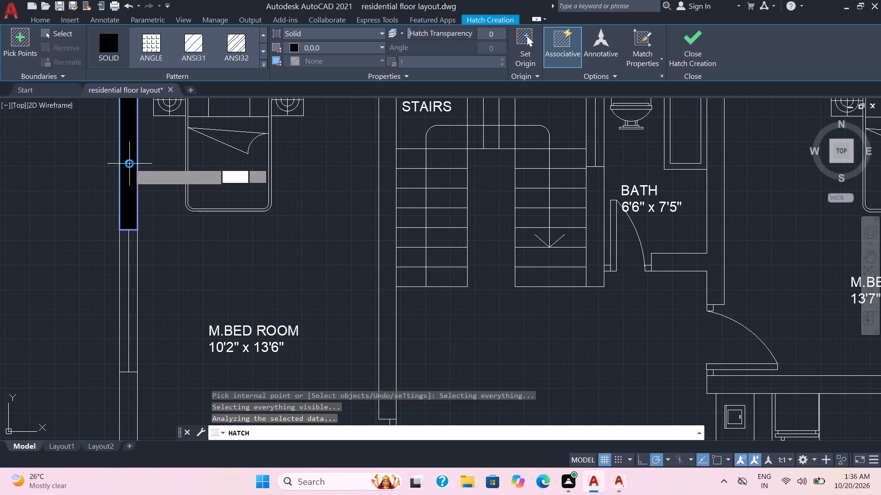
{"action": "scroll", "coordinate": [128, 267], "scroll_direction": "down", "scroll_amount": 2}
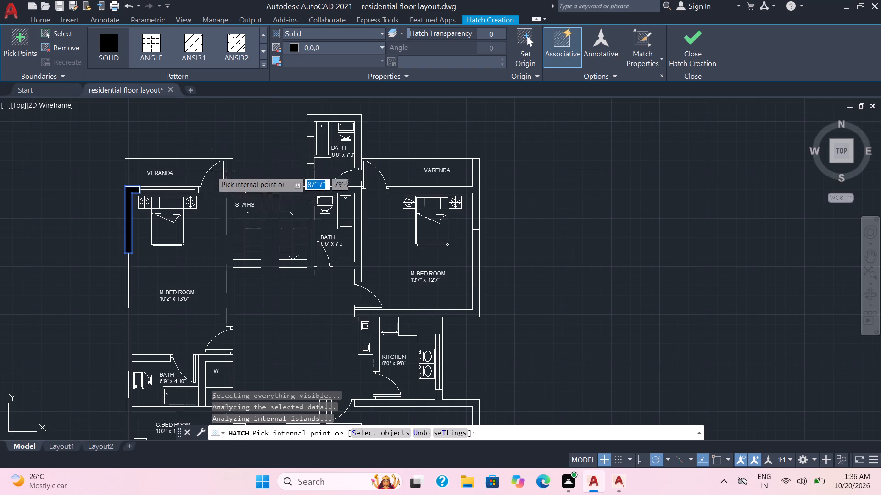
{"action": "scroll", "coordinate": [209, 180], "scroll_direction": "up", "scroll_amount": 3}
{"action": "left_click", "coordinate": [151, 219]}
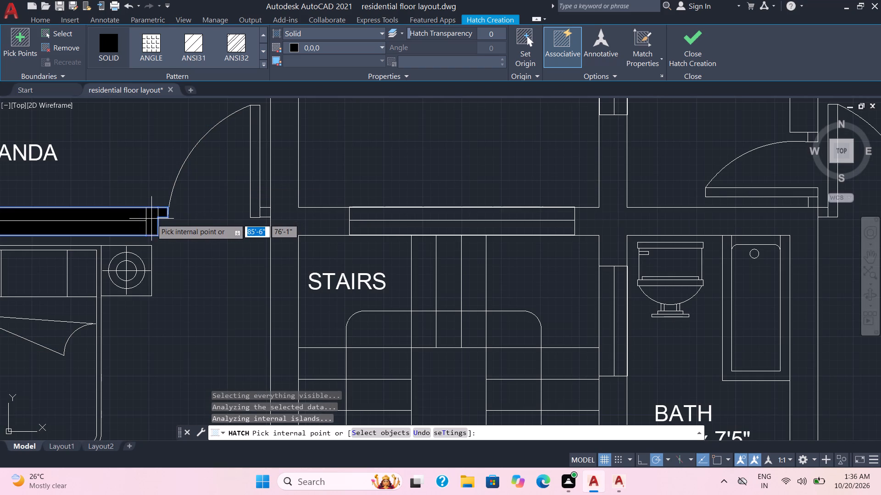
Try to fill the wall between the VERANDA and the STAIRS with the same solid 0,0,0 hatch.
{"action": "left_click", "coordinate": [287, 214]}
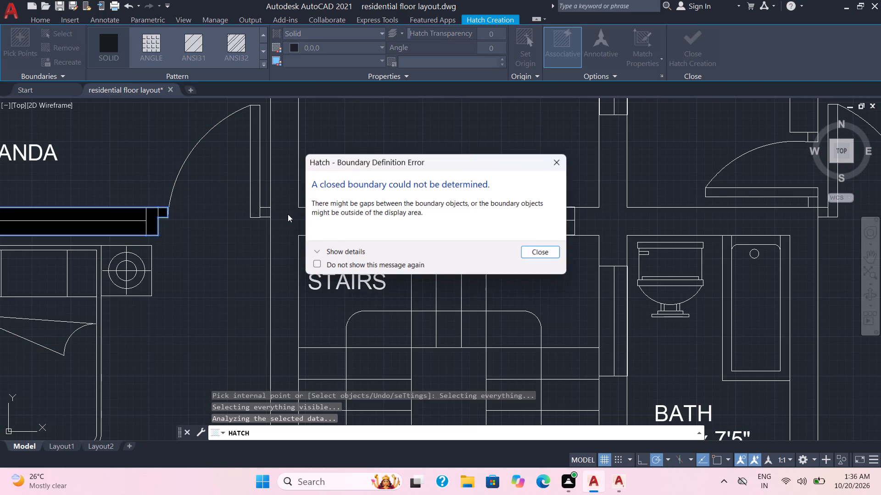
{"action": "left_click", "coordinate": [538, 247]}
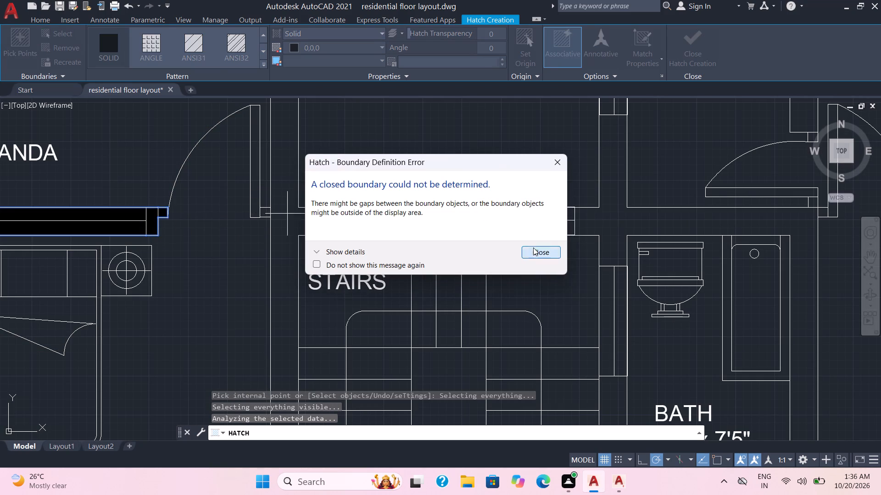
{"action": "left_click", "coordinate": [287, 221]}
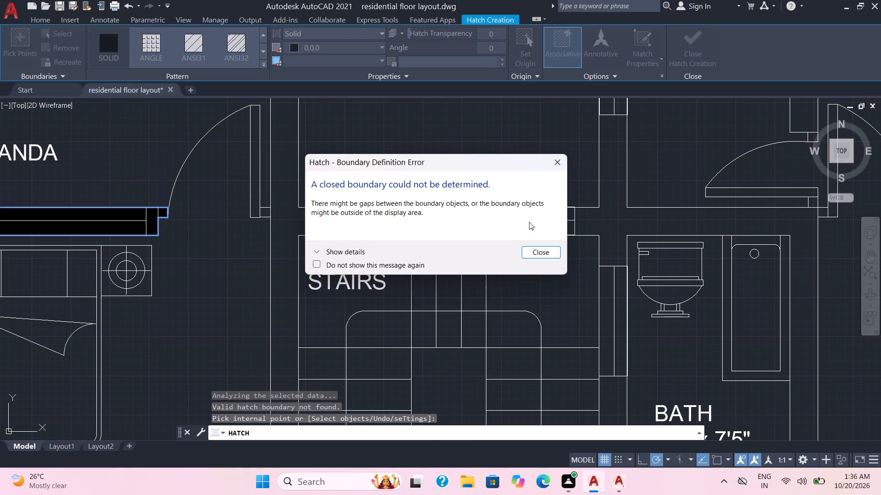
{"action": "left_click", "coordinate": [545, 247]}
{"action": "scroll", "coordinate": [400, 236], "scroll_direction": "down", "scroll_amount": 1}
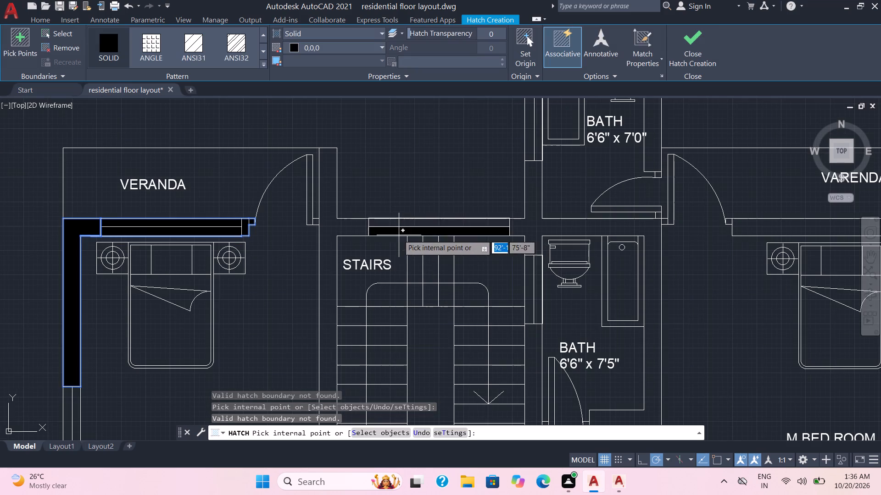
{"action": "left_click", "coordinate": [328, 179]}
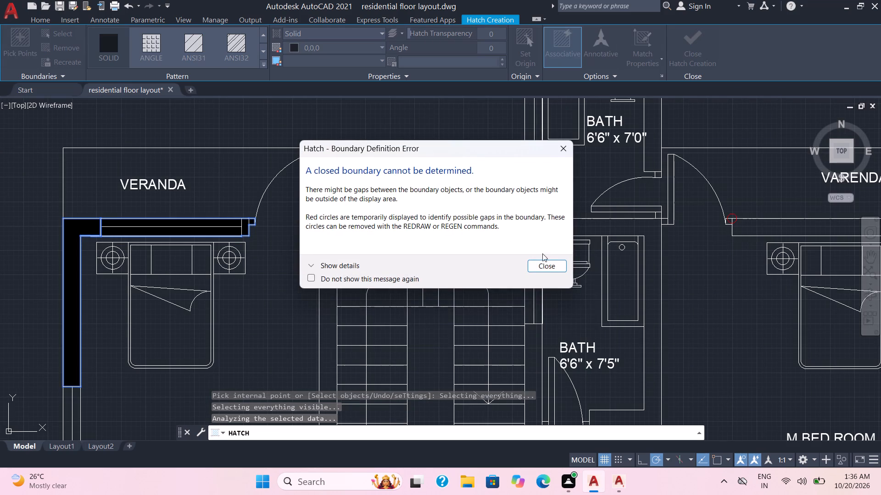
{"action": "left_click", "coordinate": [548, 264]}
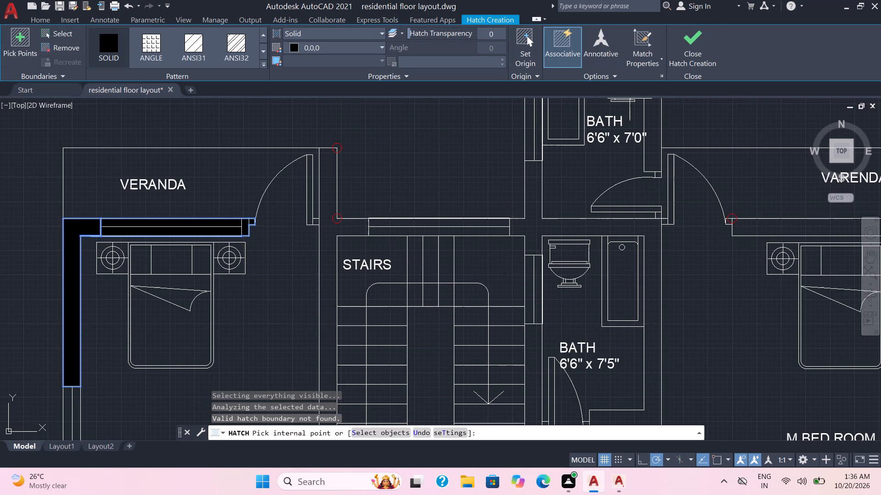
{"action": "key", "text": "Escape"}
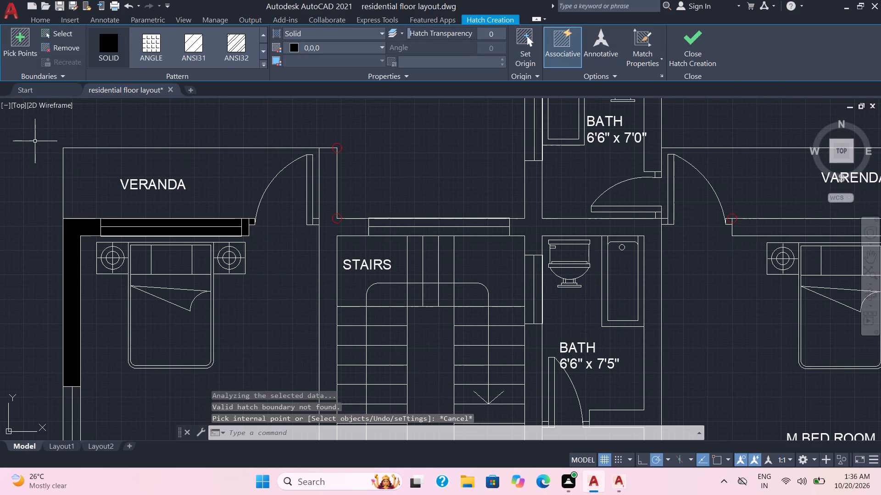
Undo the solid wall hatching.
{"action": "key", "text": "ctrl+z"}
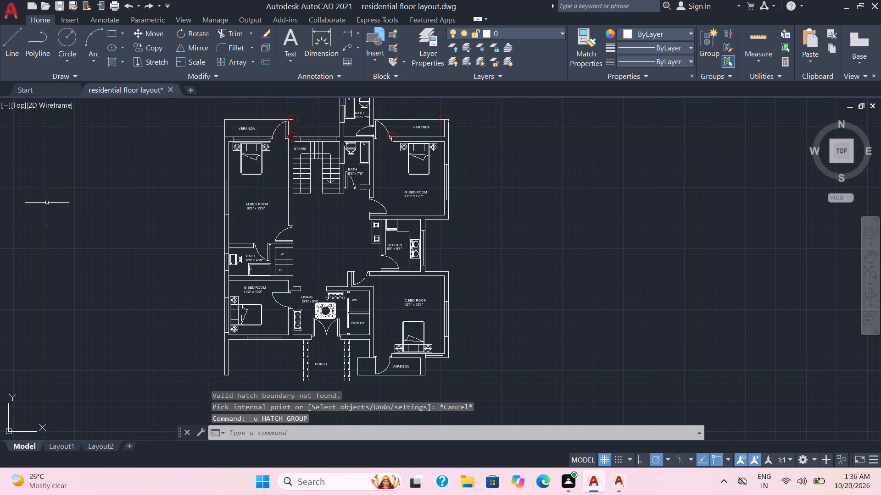
Save the residential floor layout drawing.
{"action": "key", "text": "ctrl+s"}
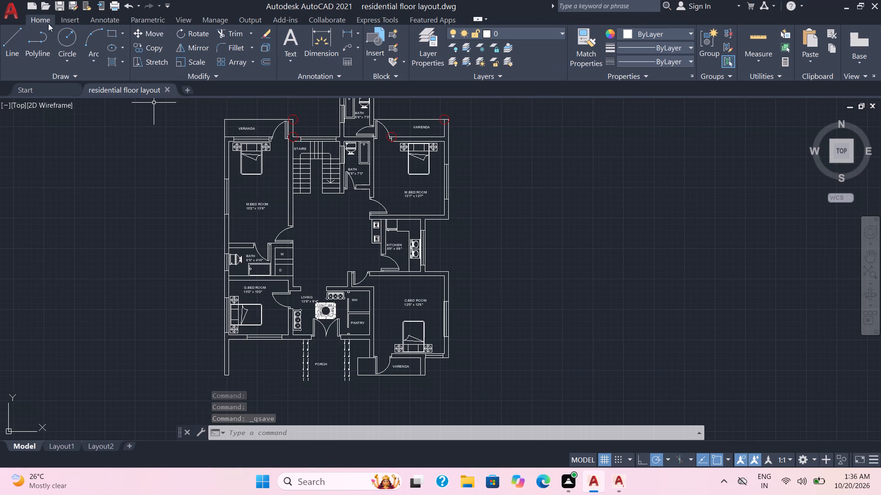
Browse the block libraries in Downloads, open the 01-04-cad-blocks-net-sofas drawing read-only and look over its sofa blocks.
{"action": "left_click", "coordinate": [71, 24]}
{"action": "left_click", "coordinate": [14, 69]}
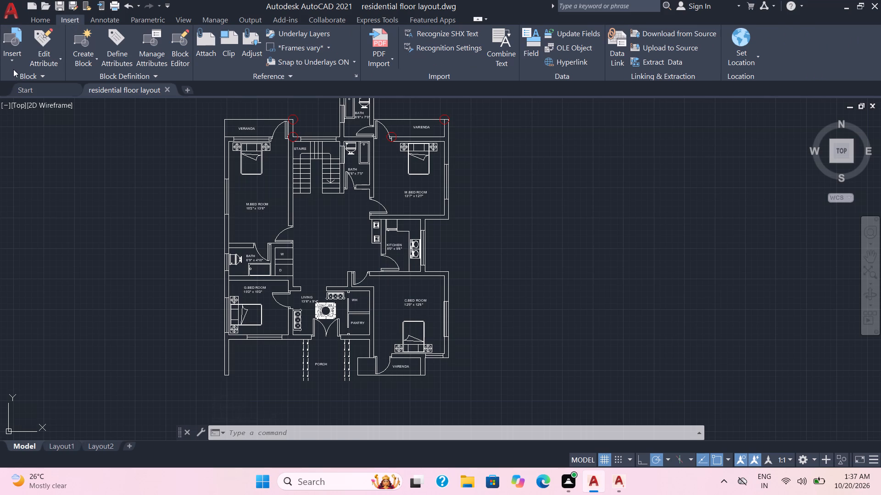
{"action": "left_click", "coordinate": [13, 59]}
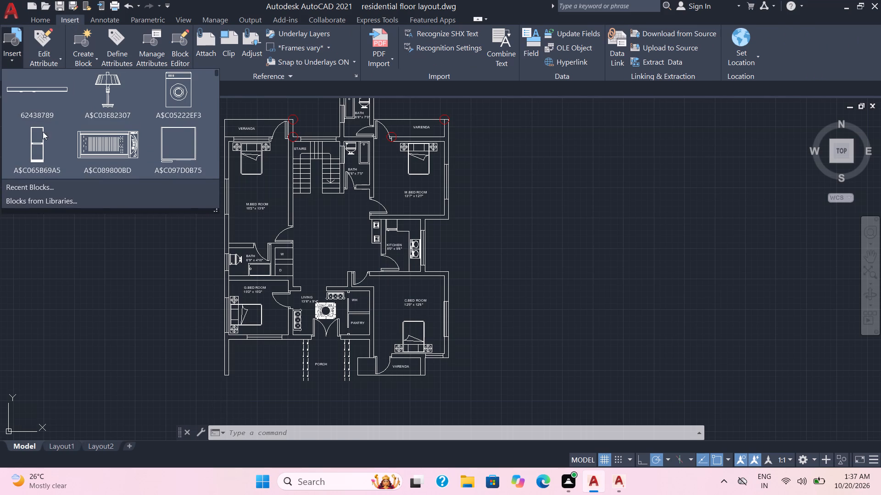
{"action": "left_click", "coordinate": [36, 198]}
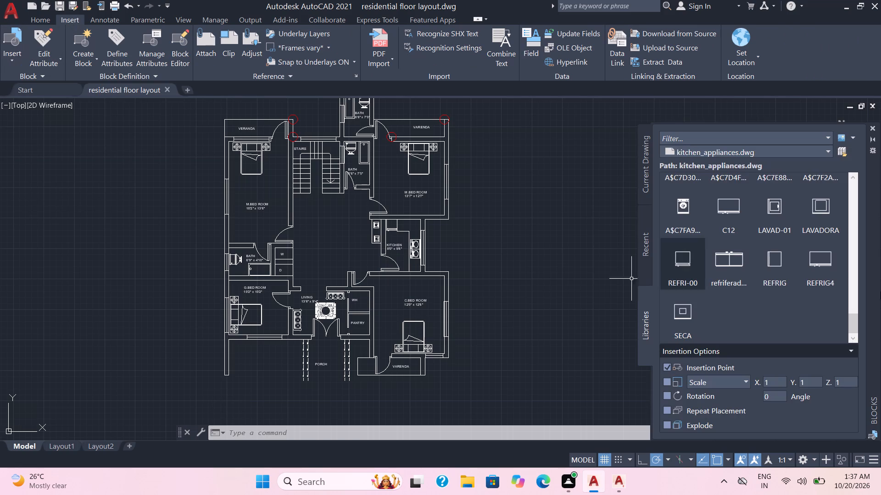
{"action": "left_click", "coordinate": [825, 148]}
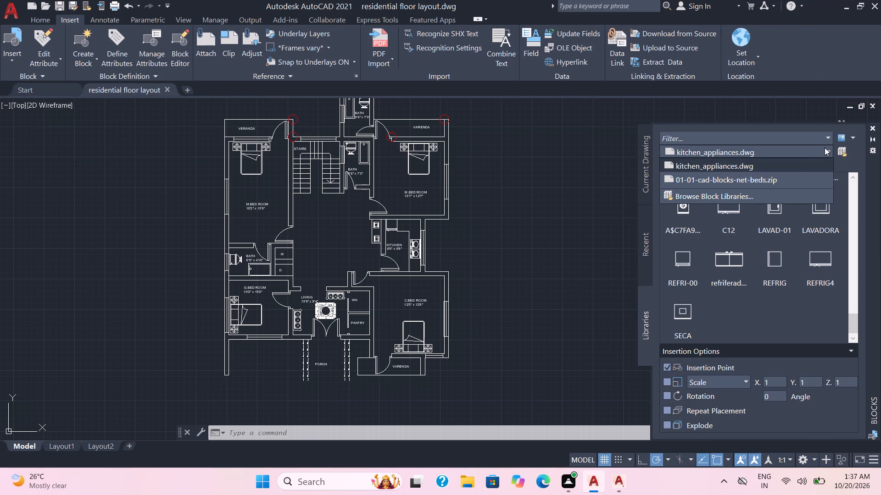
{"action": "left_click", "coordinate": [733, 196]}
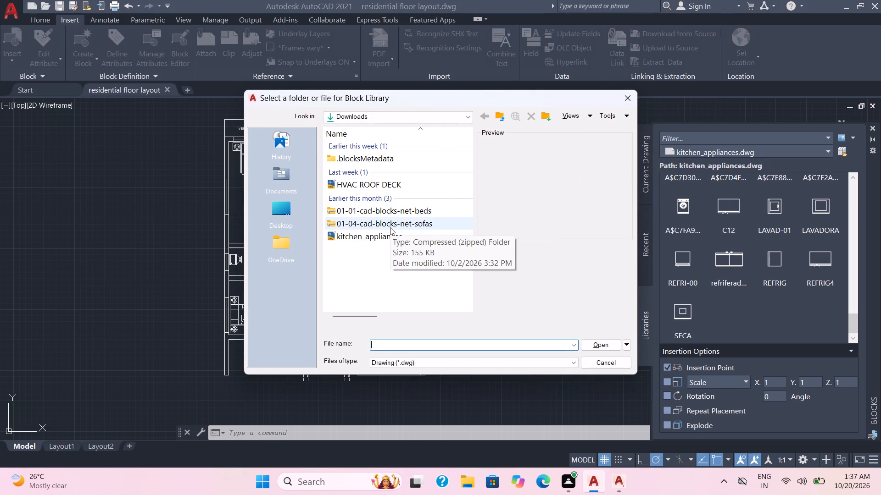
{"action": "double_click", "coordinate": [390, 227]}
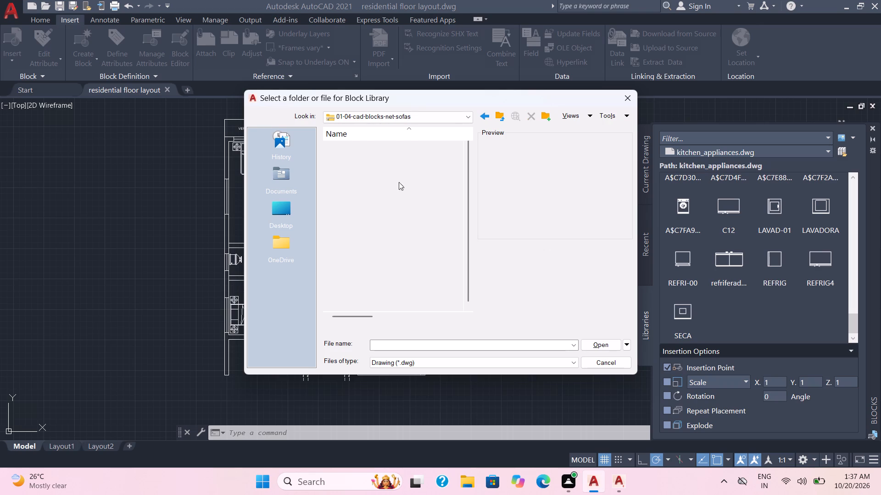
{"action": "double_click", "coordinate": [406, 149]}
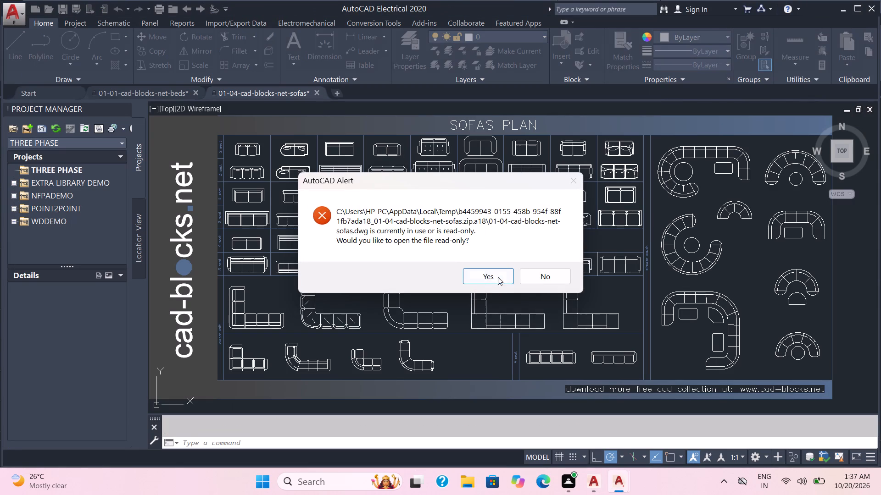
{"action": "left_click", "coordinate": [498, 275]}
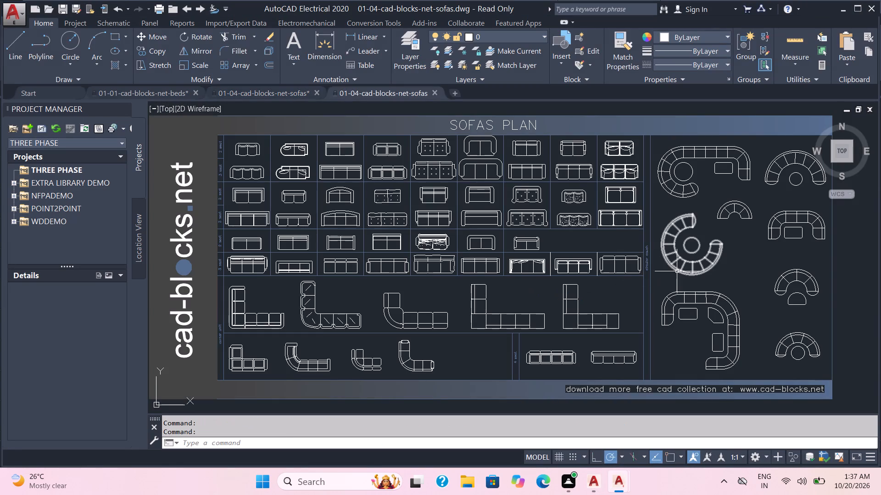
{"action": "scroll", "coordinate": [677, 272], "scroll_direction": "down", "scroll_amount": 1}
{"action": "scroll", "coordinate": [635, 280], "scroll_direction": "up", "scroll_amount": 1}
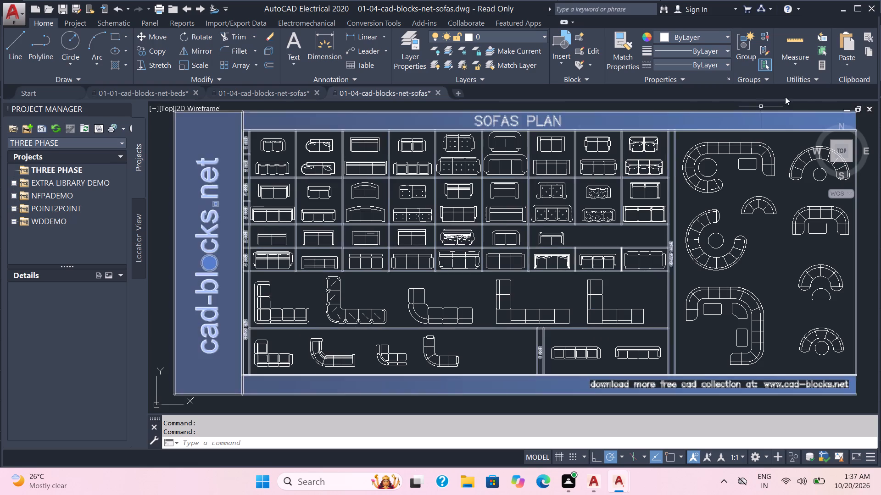
Quit AutoCAD Electrical without saving changes to the open sofas and beds block drawings.
{"action": "left_click", "coordinate": [869, 9]}
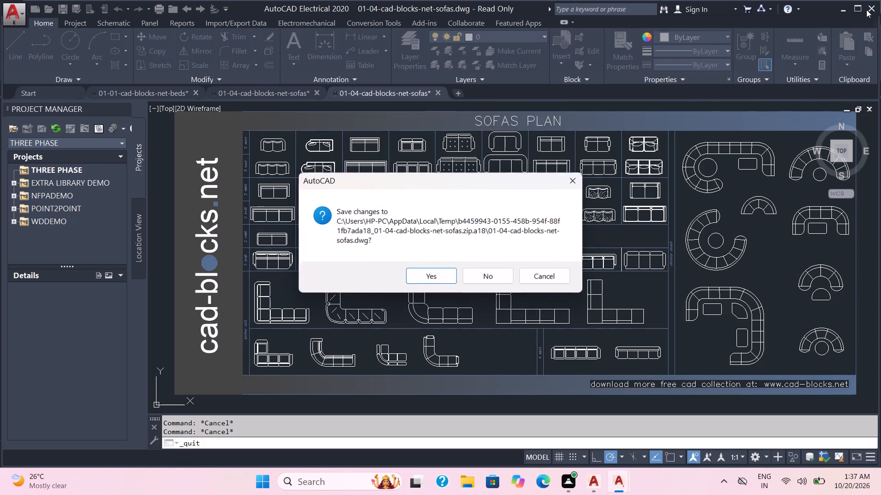
{"action": "left_click", "coordinate": [479, 280]}
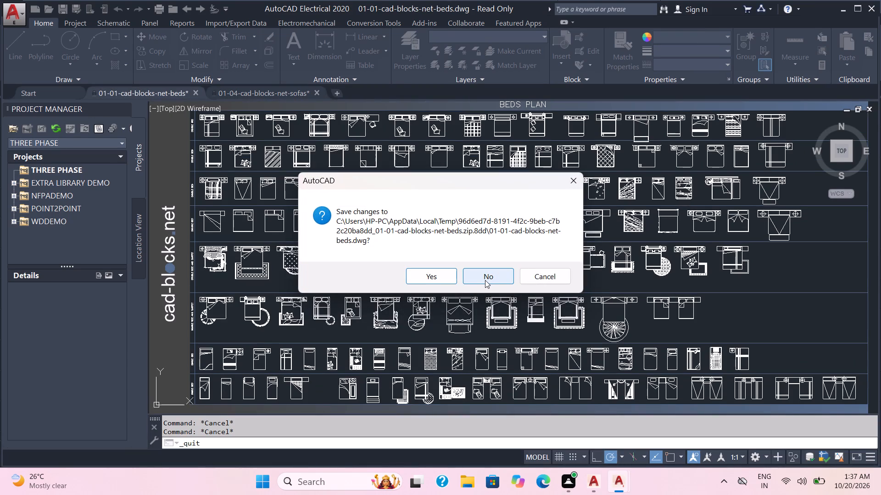
{"action": "left_click", "coordinate": [485, 280]}
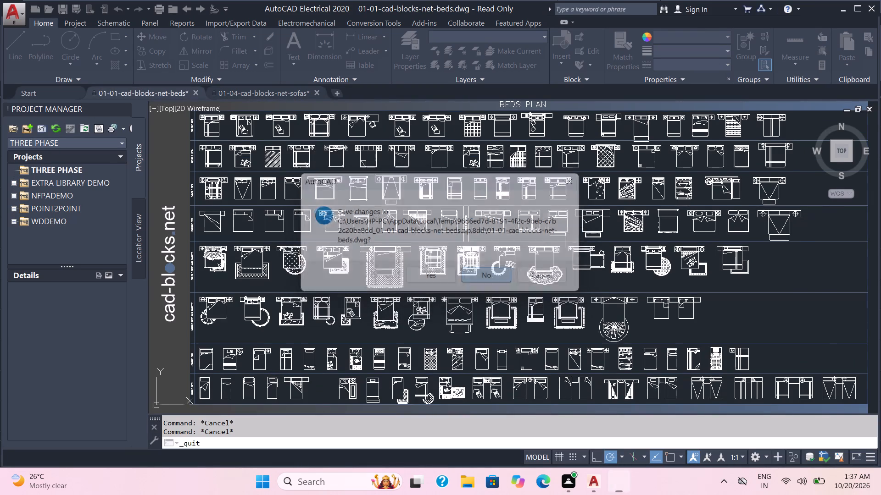
{"action": "left_click", "coordinate": [484, 279]}
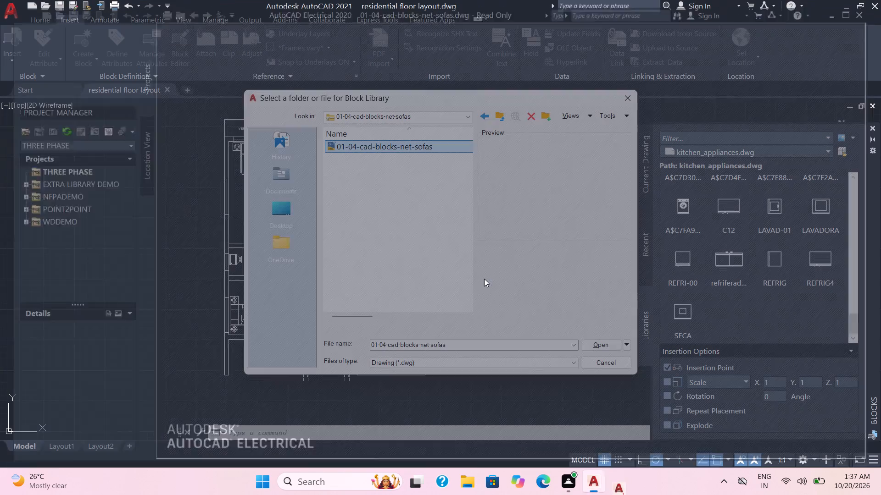
Leave the block library selection in AutoCAD 2021 and close the residential floor layout drawing.
{"action": "left_click", "coordinate": [628, 95]}
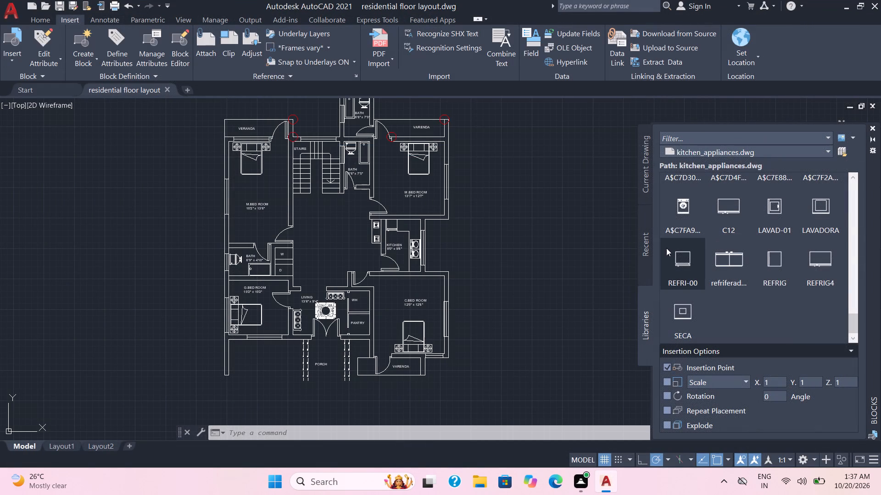
{"action": "left_click", "coordinate": [873, 105]}
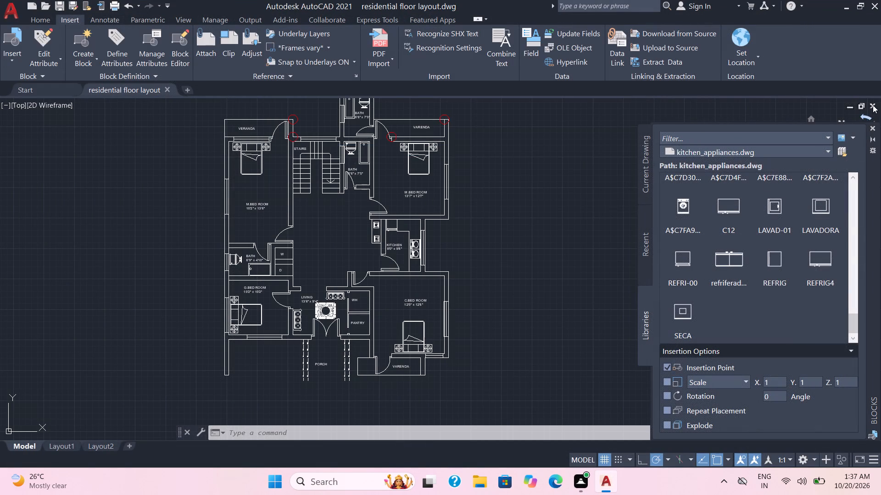
{"action": "left_click", "coordinate": [874, 100]}
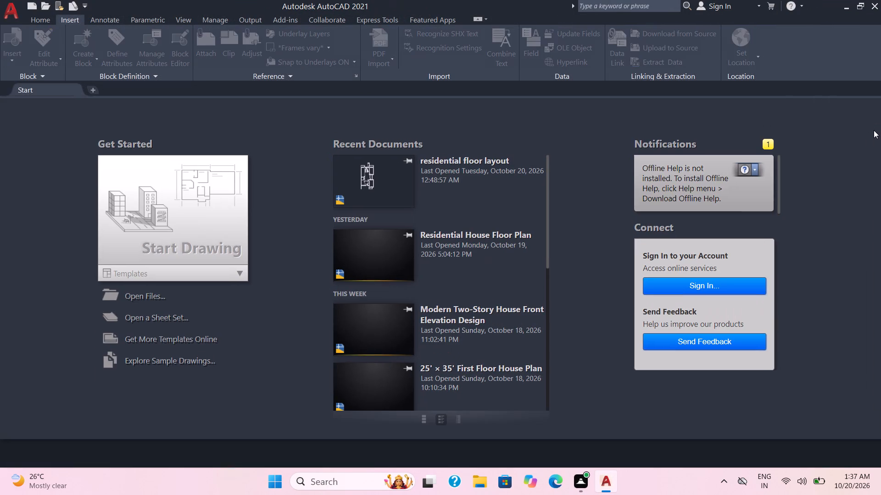
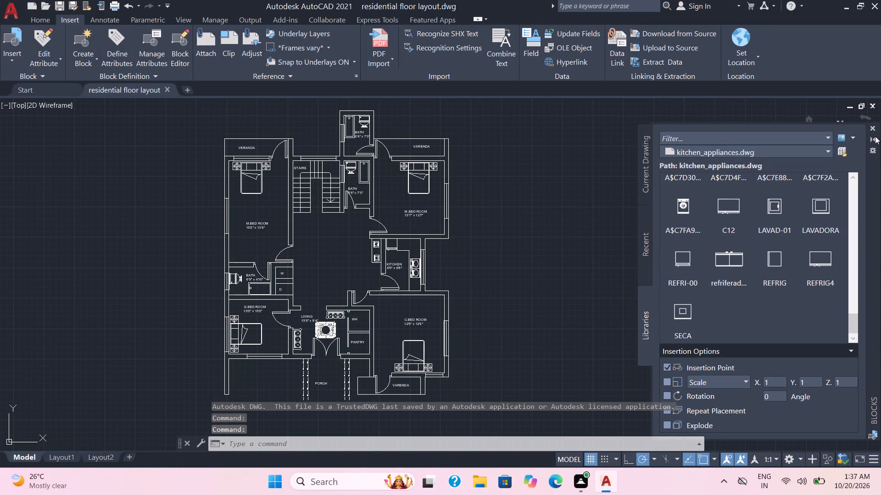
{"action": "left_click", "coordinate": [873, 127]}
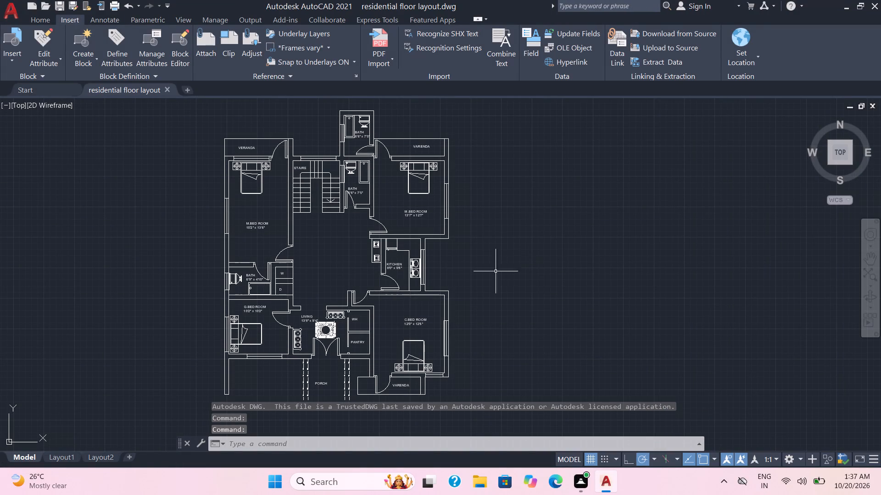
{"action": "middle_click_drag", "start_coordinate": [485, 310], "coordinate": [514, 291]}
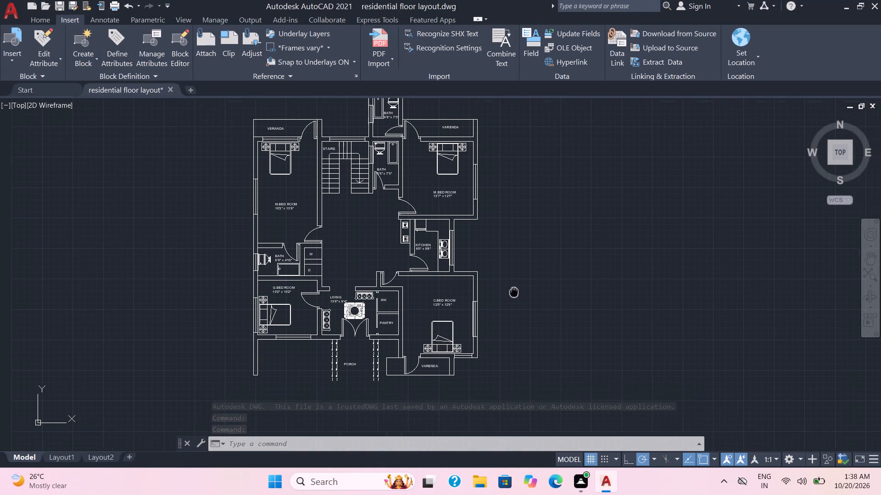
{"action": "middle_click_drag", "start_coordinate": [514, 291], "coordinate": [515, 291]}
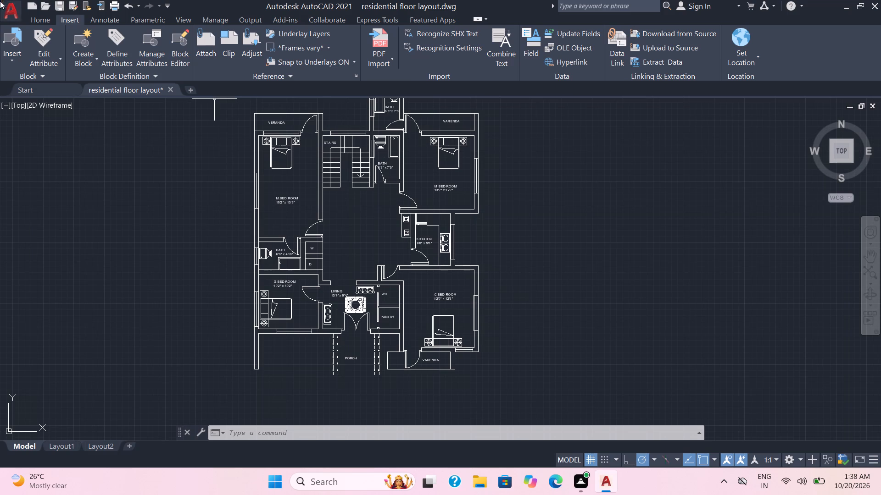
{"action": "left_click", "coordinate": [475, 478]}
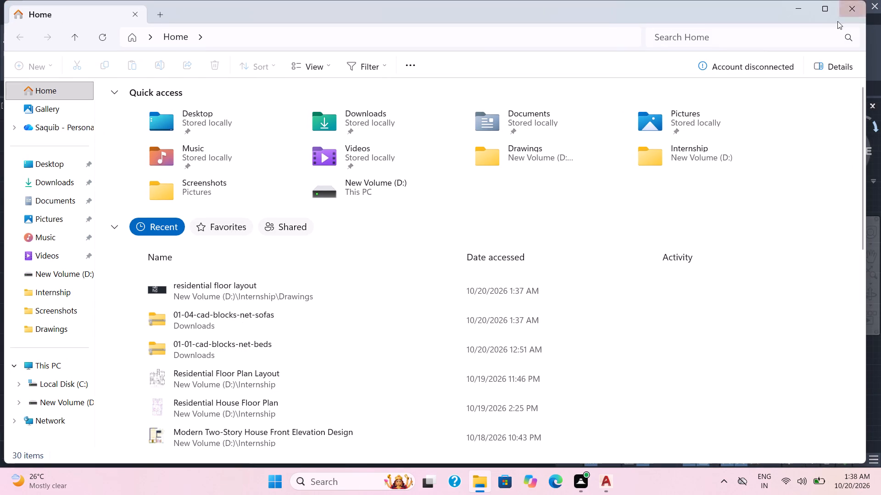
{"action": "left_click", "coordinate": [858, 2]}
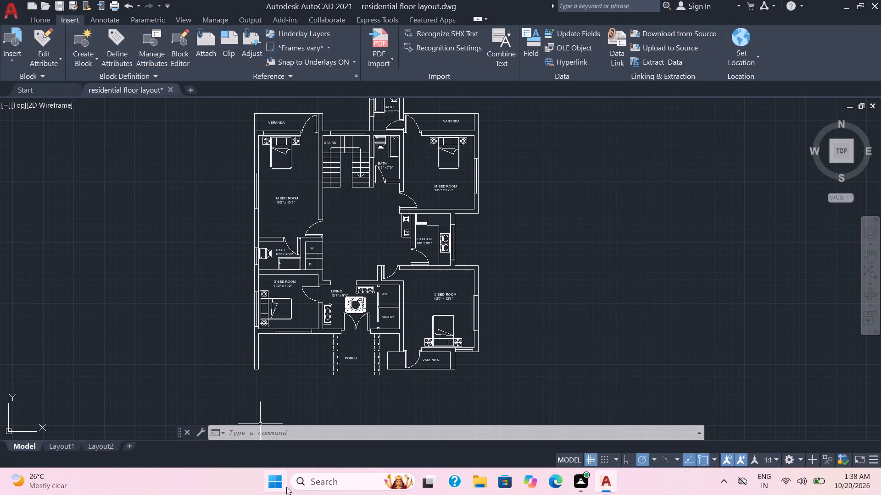
Switch to Google Chrome and search the web for "AUTOCAD DINNING TABLE FREE DOWNLOAD".
{"action": "left_click", "coordinate": [304, 483]}
{"action": "left_click", "coordinate": [391, 104]}
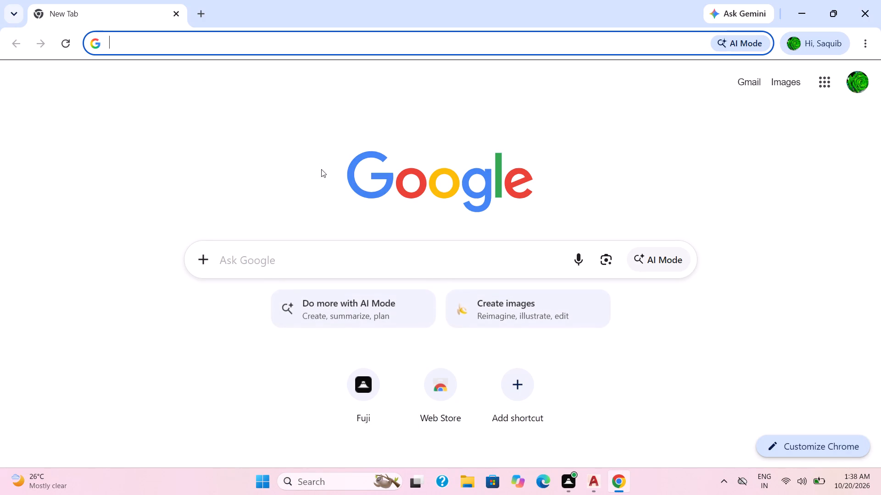
{"action": "left_click", "coordinate": [292, 255]}
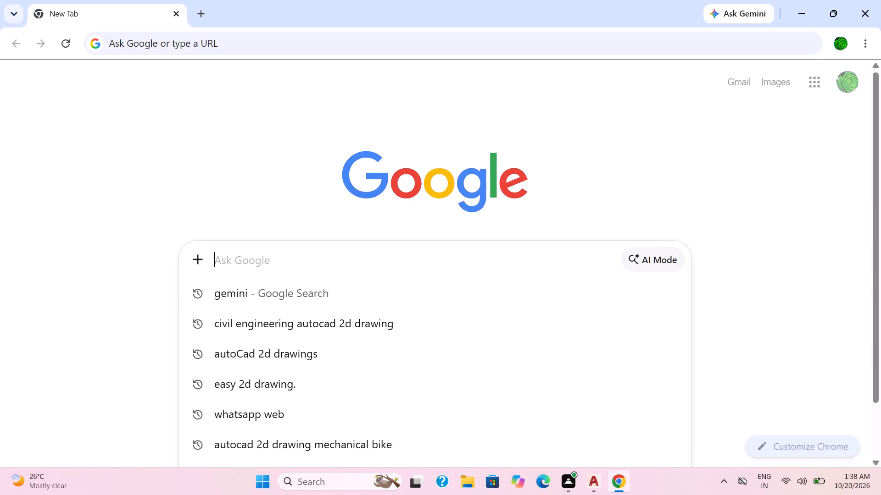
{"action": "type", "text": "AUTP"}
{"action": "key", "text": "BackSpace"}
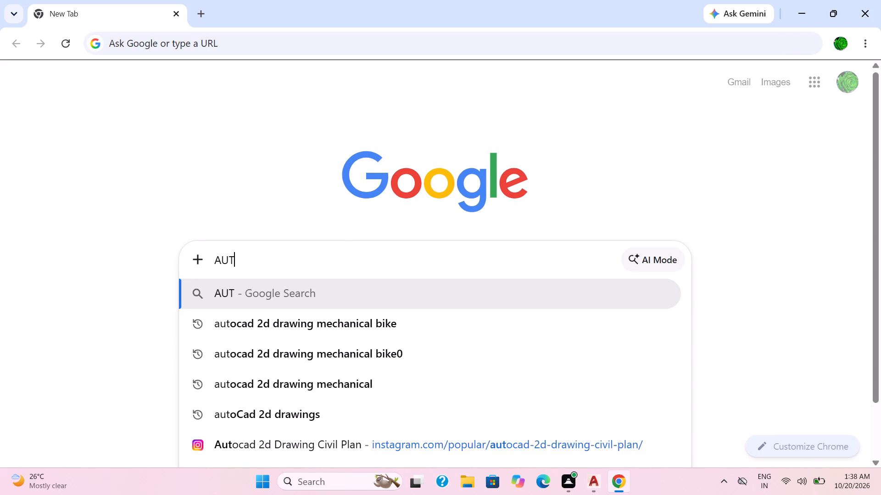
{"action": "type", "text": "OCAD"}
{"action": "key", "text": "space"}
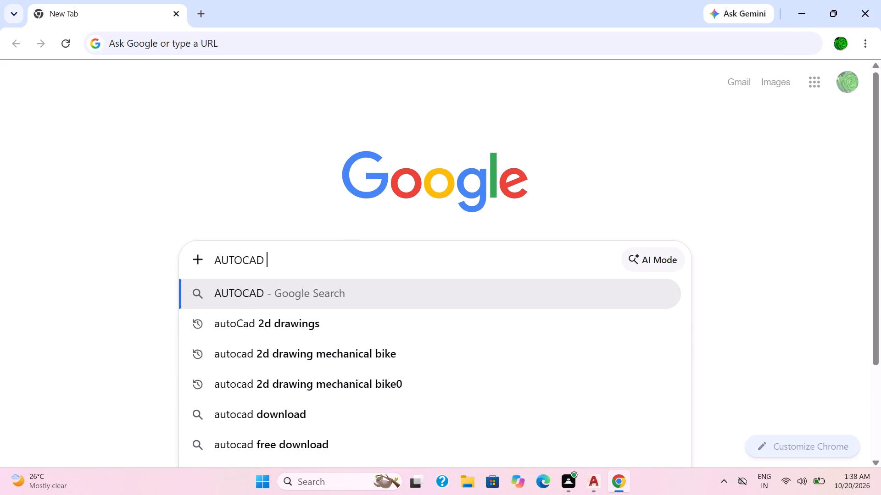
{"action": "type", "text": "TABL"}
{"action": "key", "text": "BackSpace"}
{"action": "key", "text": "BackSpace"}
{"action": "key", "text": "BackSpace"}
{"action": "key", "text": "BackSpace"}
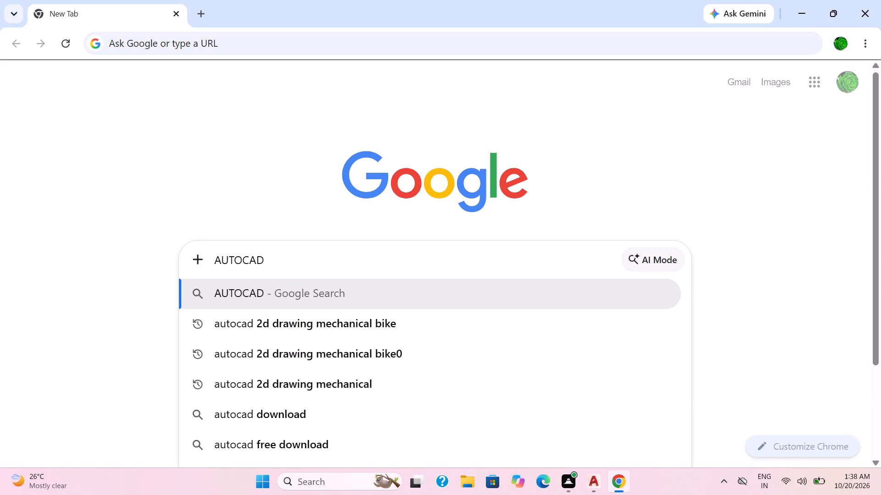
{"action": "type", "text": "DINNI"}
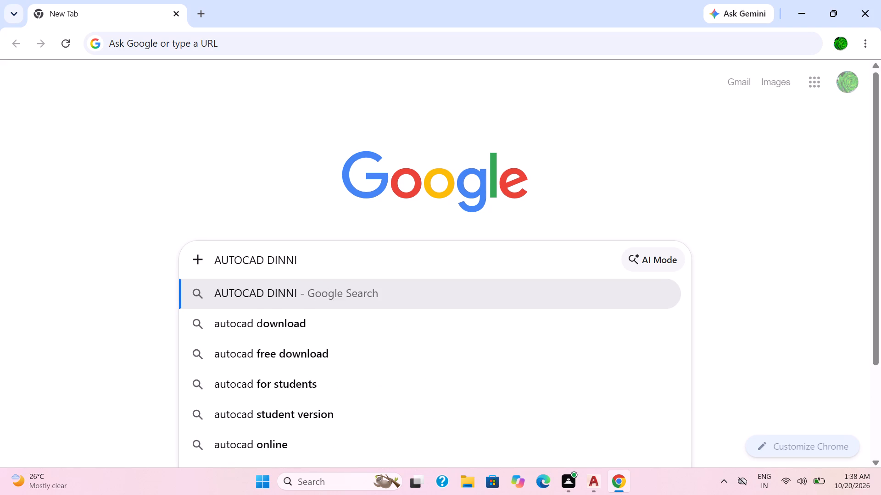
{"action": "type", "text": "NG TABLE FREE DOWNLOD"}
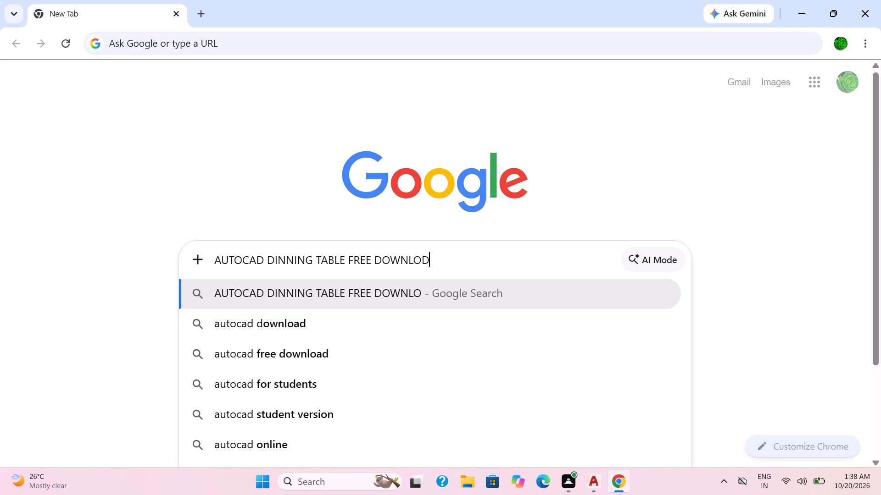
{"action": "key", "text": "BackSpace"}
{"action": "key", "text": "a"}
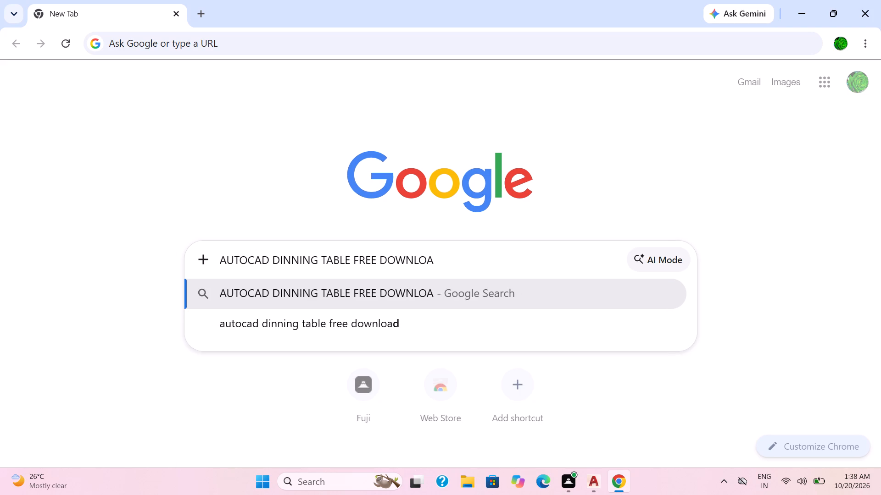
{"action": "key", "text": "d"}
{"action": "key", "text": "Return"}
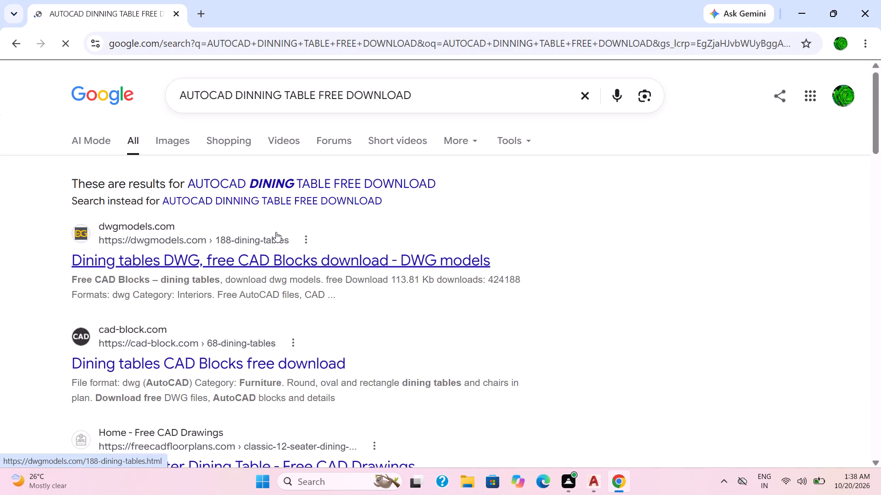
Download the free "Dining tables 2" DWG file from the DWG models website and close the browser.
{"action": "left_click", "coordinate": [208, 263]}
{"action": "scroll", "coordinate": [200, 293], "scroll_direction": "down", "scroll_amount": 1}
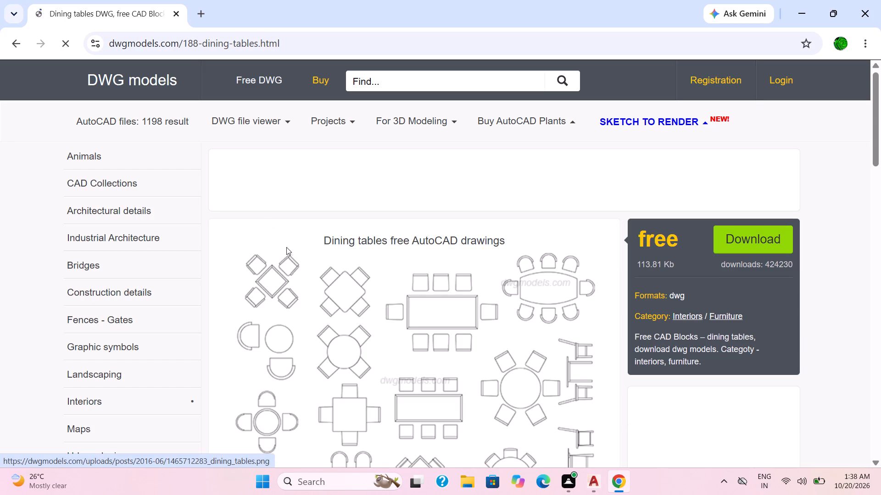
{"action": "scroll", "coordinate": [365, 358], "scroll_direction": "down", "scroll_amount": 1}
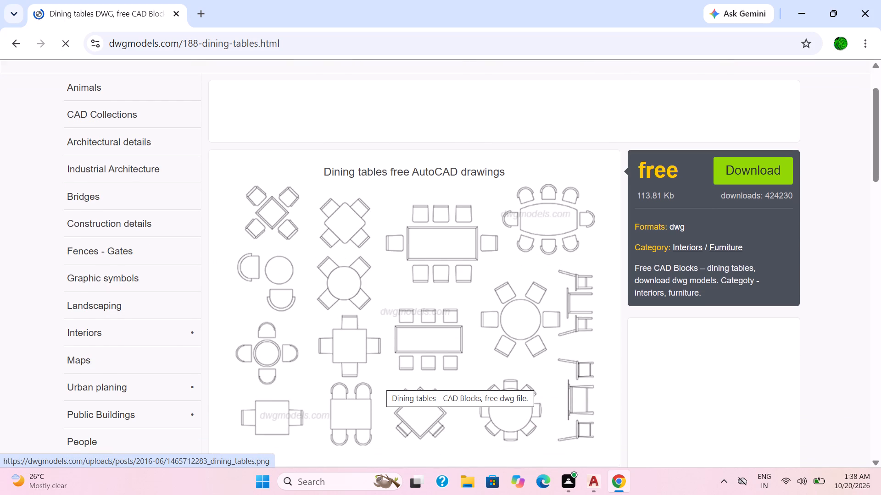
{"action": "scroll", "coordinate": [379, 380], "scroll_direction": "down", "scroll_amount": 1}
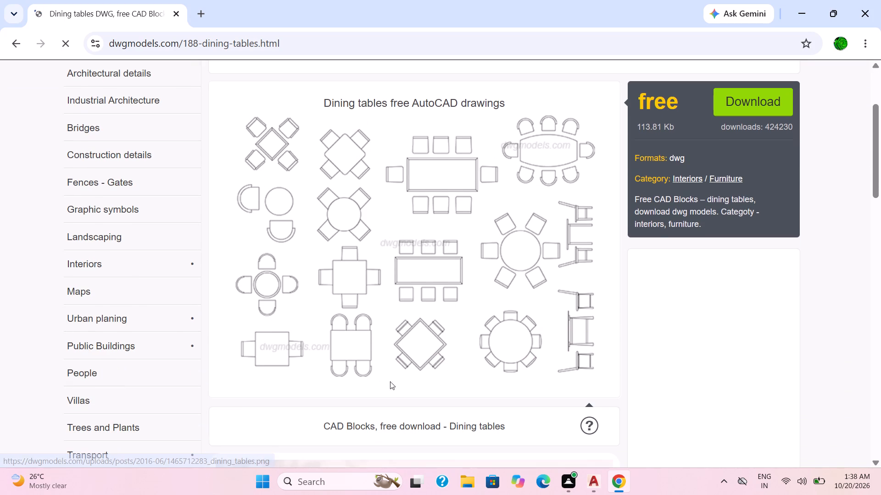
{"action": "scroll", "coordinate": [401, 384], "scroll_direction": "down", "scroll_amount": 4}
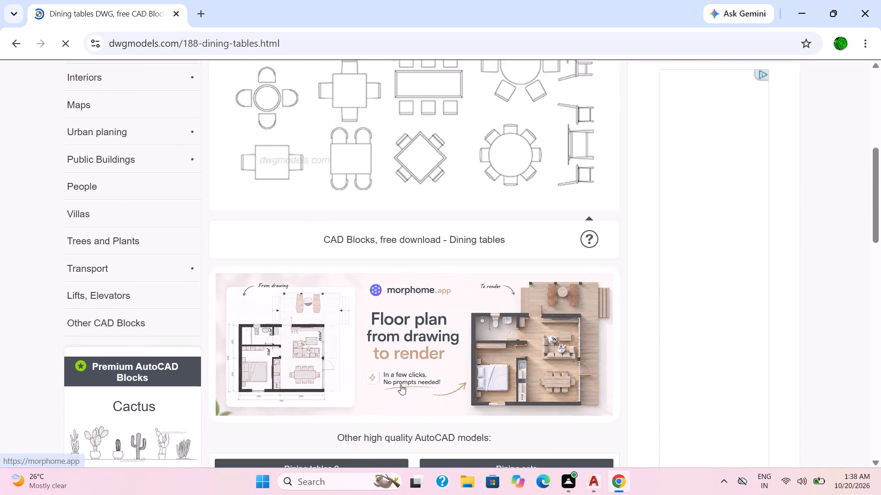
{"action": "scroll", "coordinate": [401, 385], "scroll_direction": "down", "scroll_amount": 2}
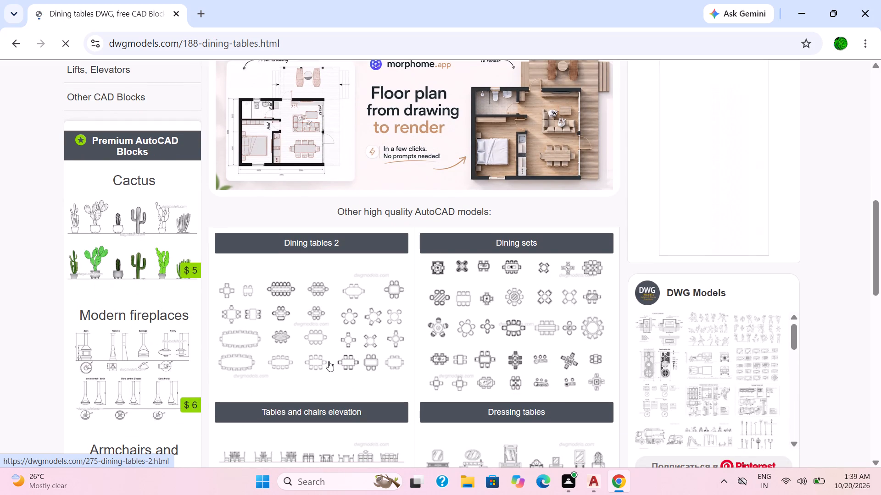
{"action": "left_click", "coordinate": [329, 361]}
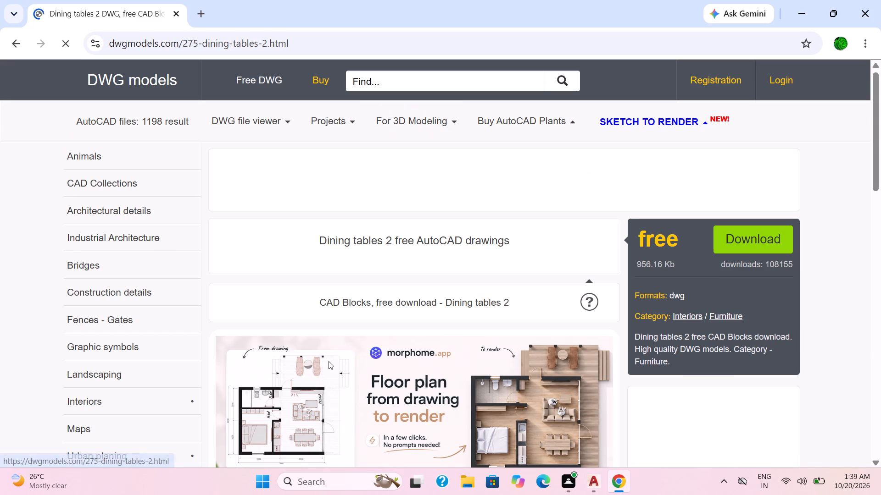
{"action": "left_click", "coordinate": [753, 236]}
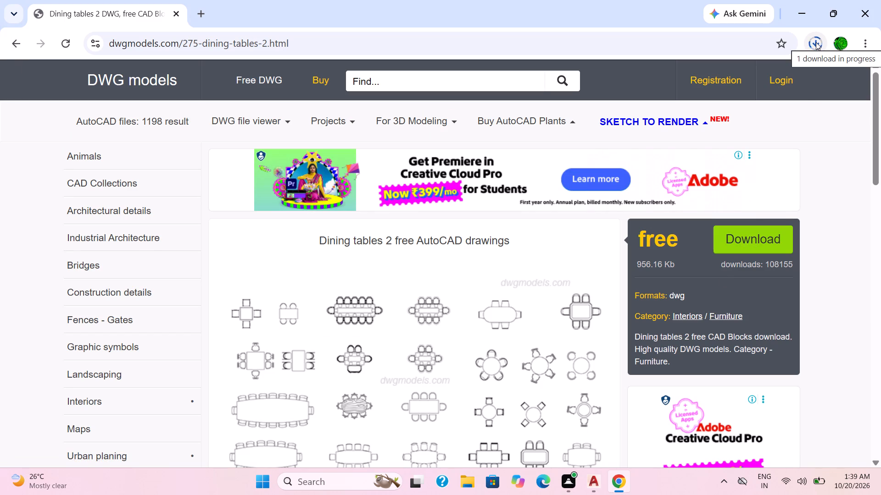
{"action": "left_click", "coordinate": [867, 4]}
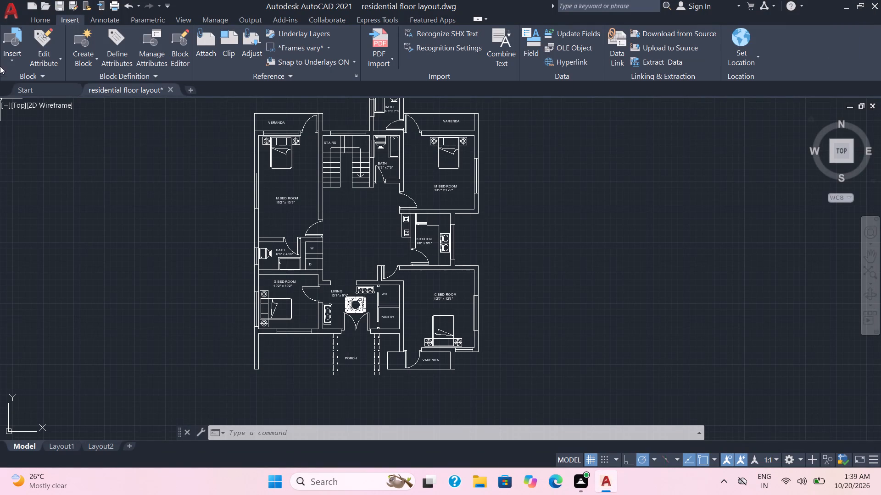
Load dining_tables_2.dwg from the Downloads folder as the block library.
{"action": "left_click", "coordinate": [10, 54]}
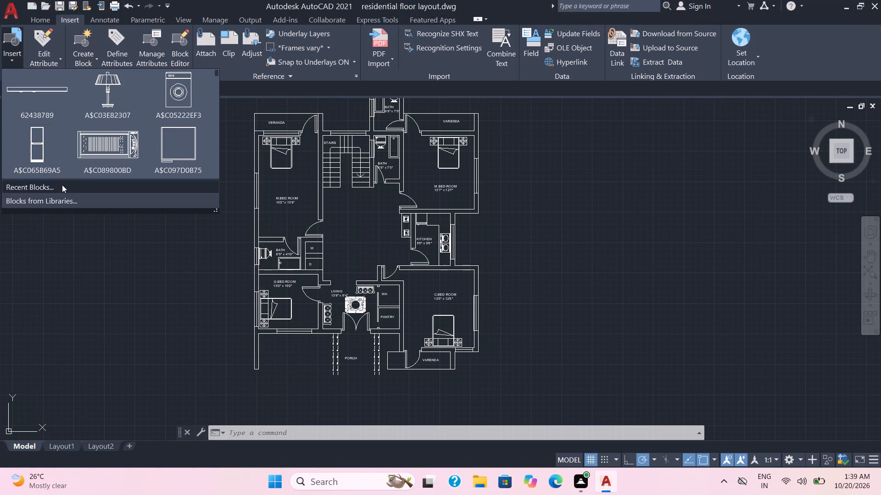
{"action": "left_click", "coordinate": [57, 199]}
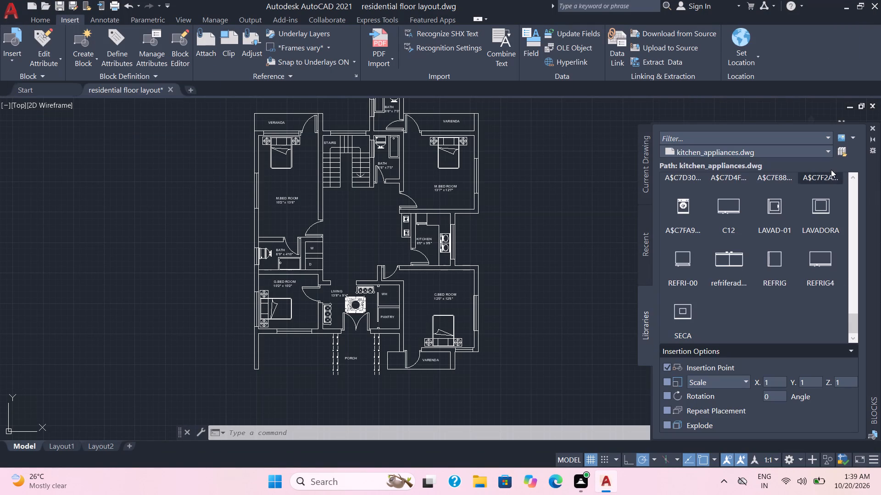
{"action": "left_click", "coordinate": [828, 154]}
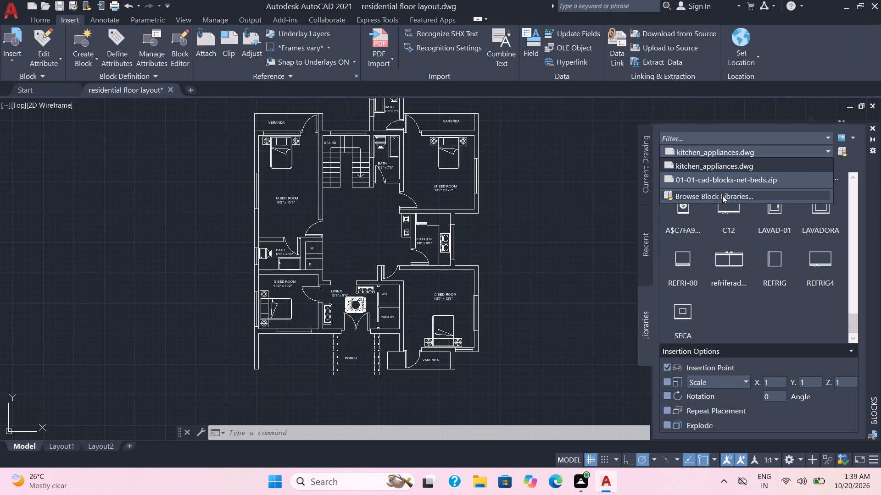
{"action": "left_click", "coordinate": [722, 195]}
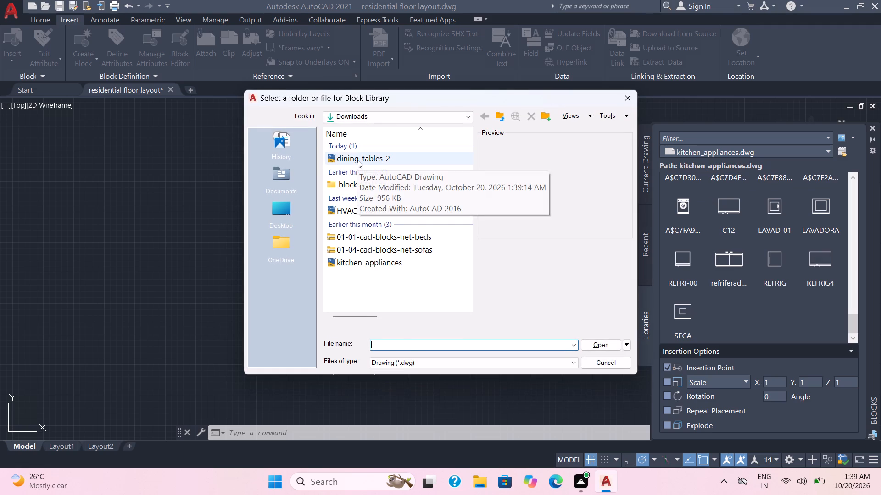
{"action": "double_click", "coordinate": [358, 160]}
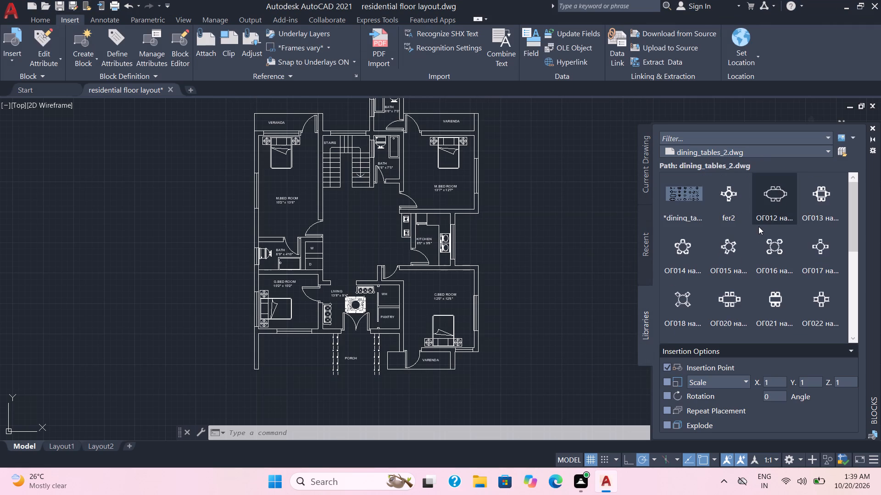
Insert the eight-seat dining table block ОГ53 in the open hall between the stairs, the kitchen and the living room.
{"action": "scroll", "coordinate": [759, 226], "scroll_direction": "down", "scroll_amount": 1}
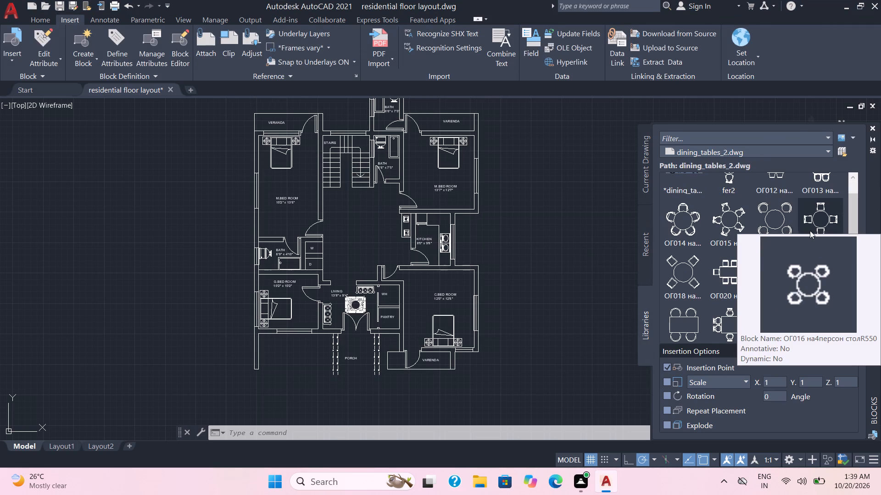
{"action": "scroll", "coordinate": [850, 215], "scroll_direction": "down", "scroll_amount": 1}
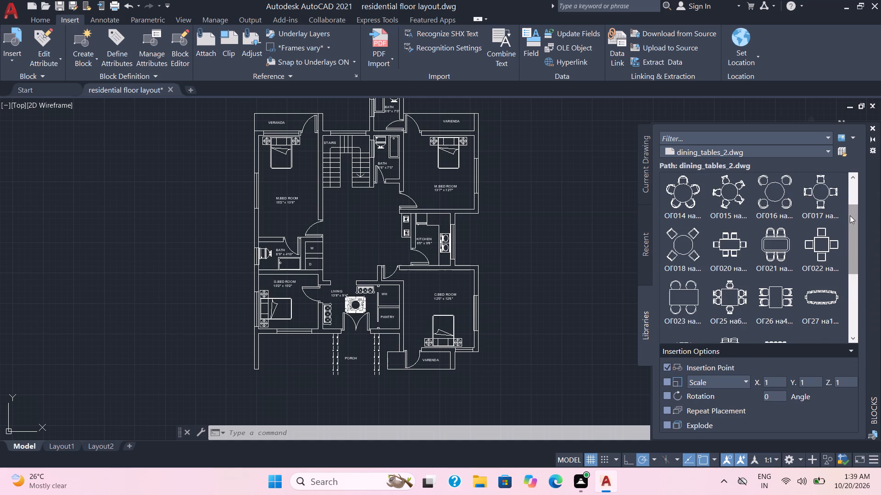
{"action": "scroll", "coordinate": [850, 215], "scroll_direction": "down", "scroll_amount": 4}
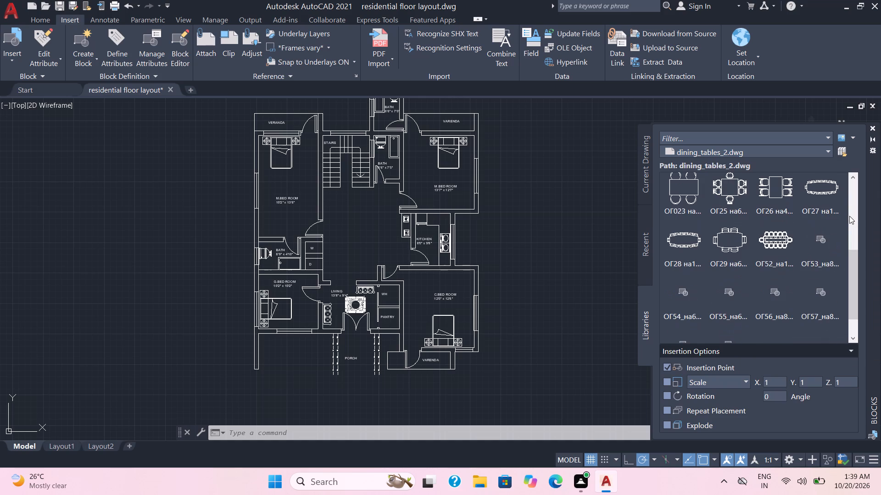
{"action": "scroll", "coordinate": [849, 216], "scroll_direction": "down", "scroll_amount": 2}
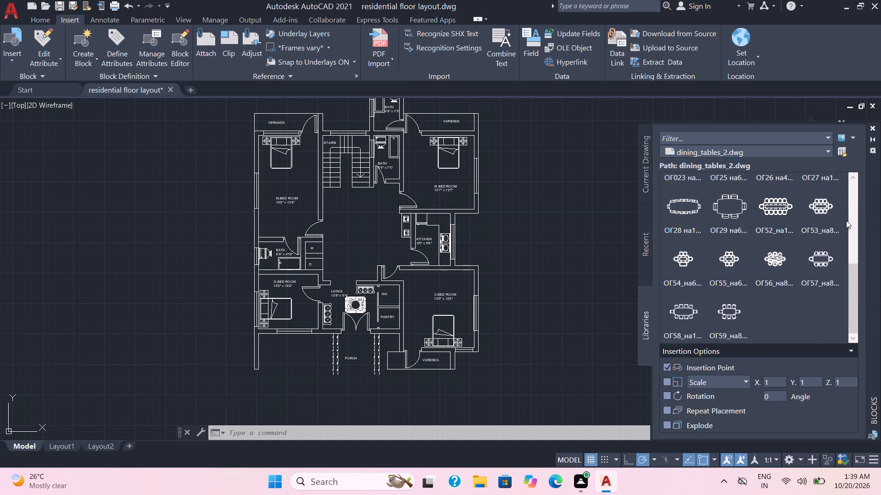
{"action": "left_click", "coordinate": [830, 219]}
{"action": "left_click", "coordinate": [830, 218]}
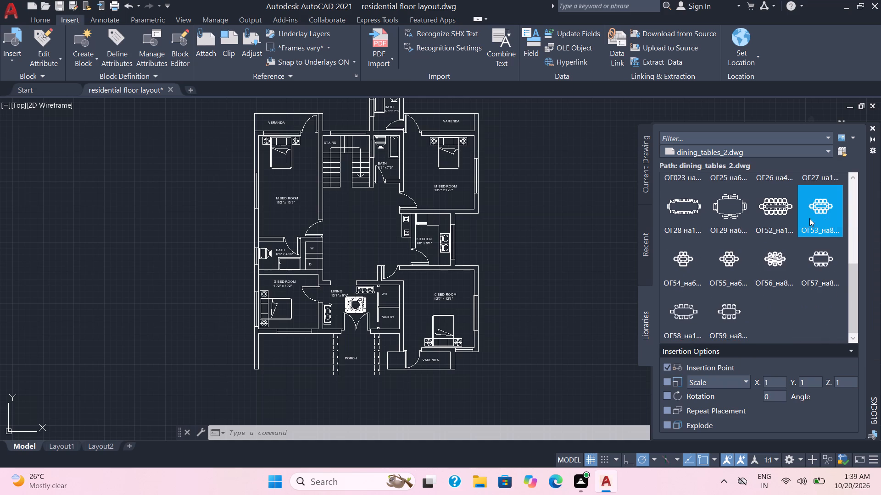
{"action": "double_click", "coordinate": [825, 211]}
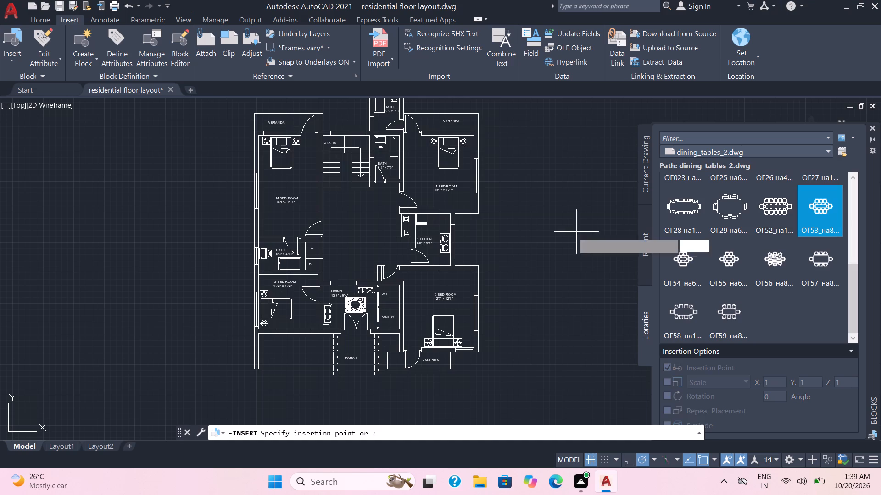
{"action": "left_click", "coordinate": [366, 233]}
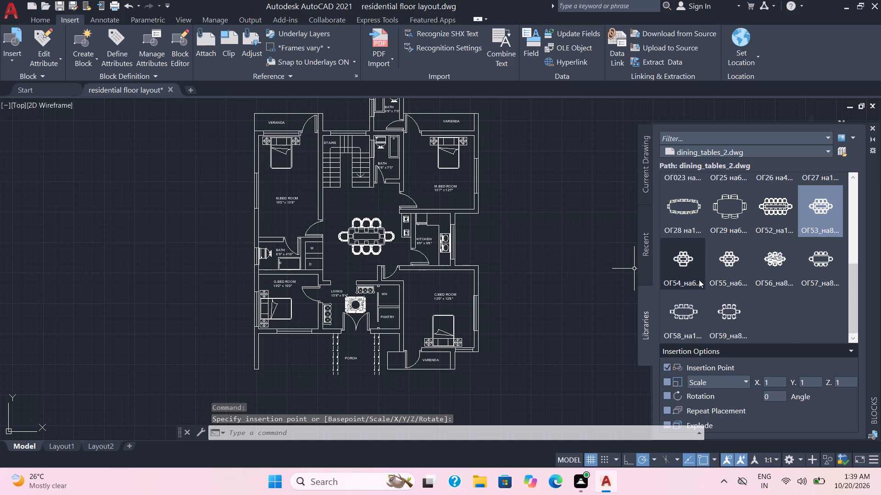
Close the Blocks palette and save the residential floor layout drawing.
{"action": "scroll", "coordinate": [698, 279], "scroll_direction": "up", "scroll_amount": 2}
{"action": "scroll", "coordinate": [698, 279], "scroll_direction": "down", "scroll_amount": 2}
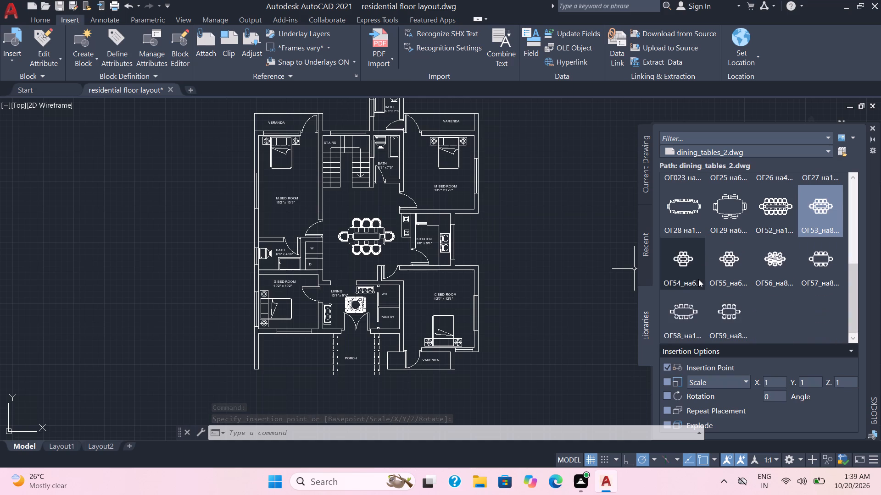
{"action": "scroll", "coordinate": [698, 279], "scroll_direction": "up", "scroll_amount": 2}
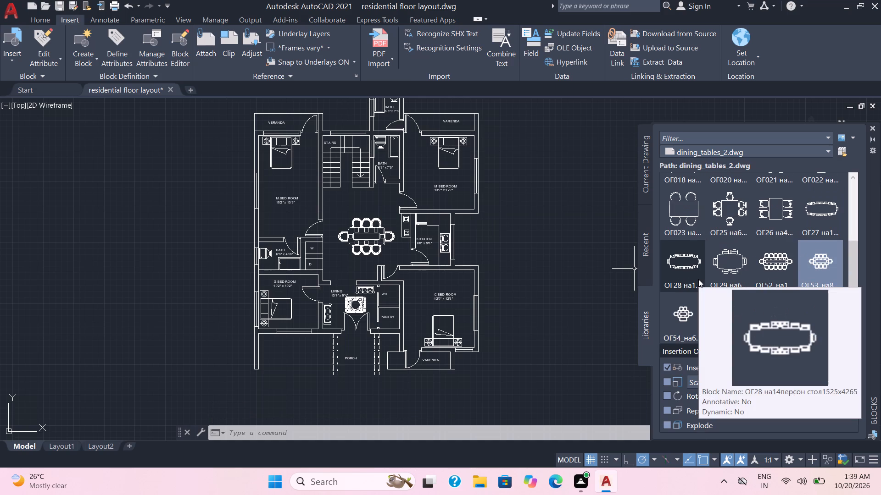
{"action": "left_click", "coordinate": [873, 129]}
{"action": "scroll", "coordinate": [244, 269], "scroll_direction": "up", "scroll_amount": 2}
{"action": "key", "text": "ctrl+s"}
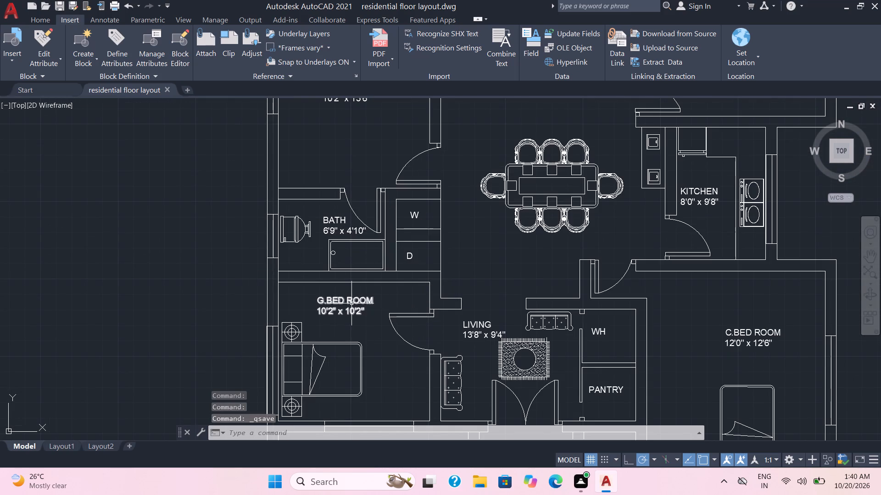
Copy the LIVING room label onto the middle of the dining table and erase the surplus off-centre copy.
{"action": "left_click", "coordinate": [478, 323]}
{"action": "key", "text": "c"}
{"action": "key", "text": "o"}
{"action": "key", "text": "Return"}
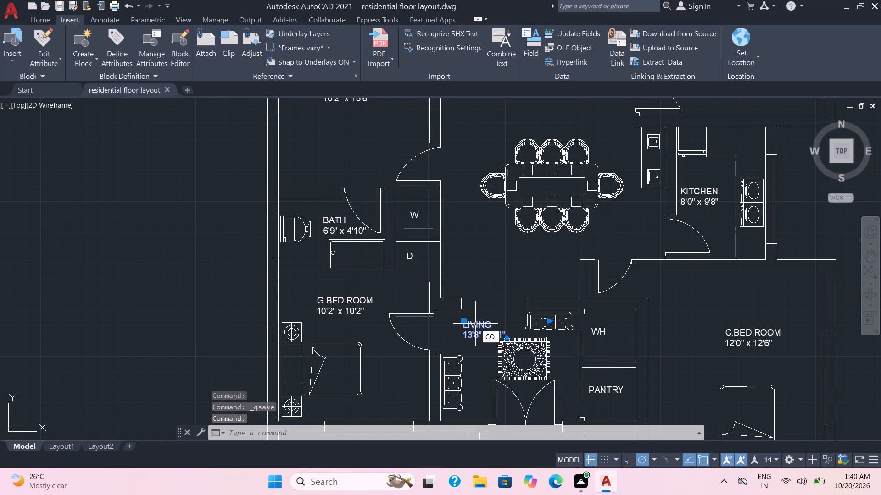
{"action": "left_click", "coordinate": [474, 324]}
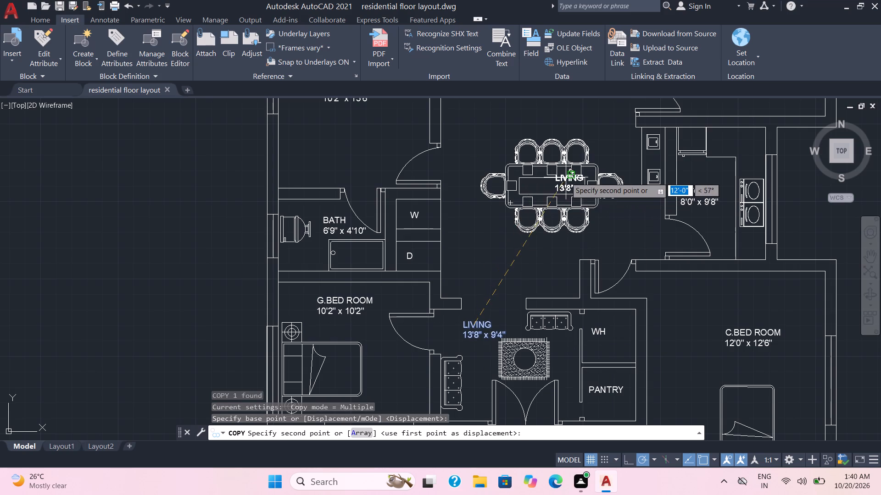
{"action": "scroll", "coordinate": [566, 177], "scroll_direction": "up", "scroll_amount": 2}
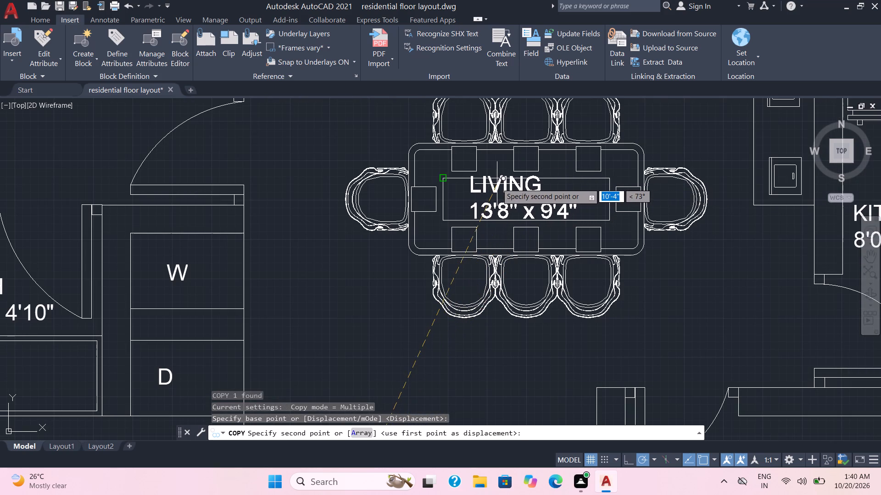
{"action": "left_click", "coordinate": [499, 184]}
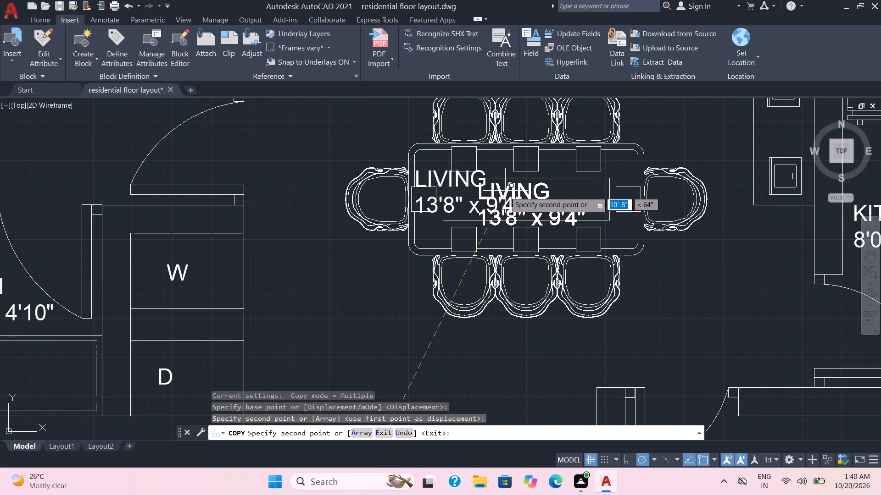
{"action": "scroll", "coordinate": [513, 198], "scroll_direction": "up", "scroll_amount": 2}
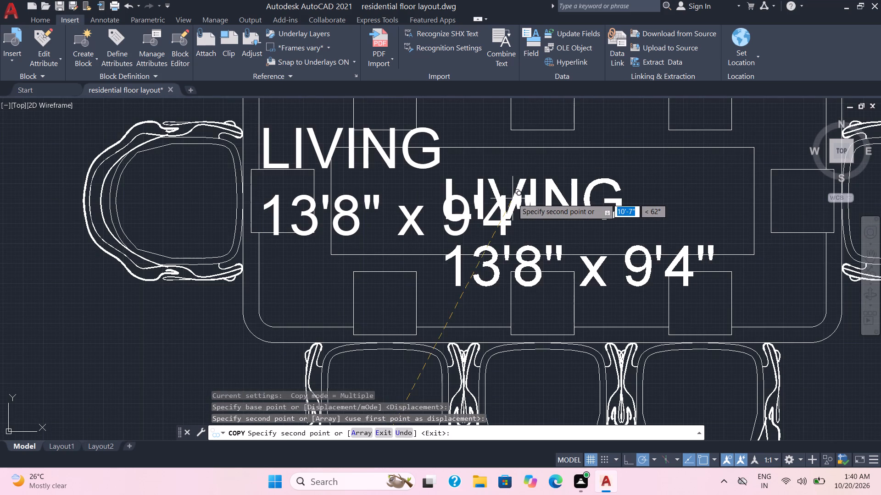
{"action": "scroll", "coordinate": [502, 170], "scroll_direction": "up", "scroll_amount": 1}
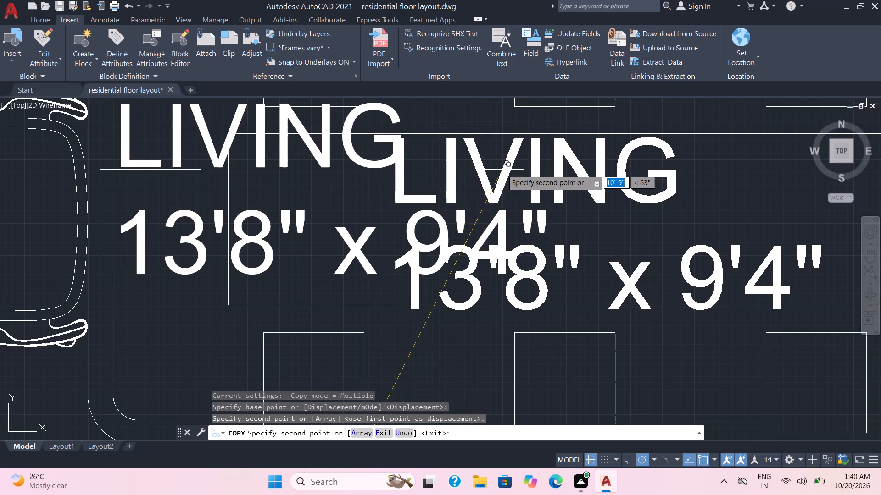
{"action": "left_click", "coordinate": [502, 170]}
{"action": "key", "text": "Escape"}
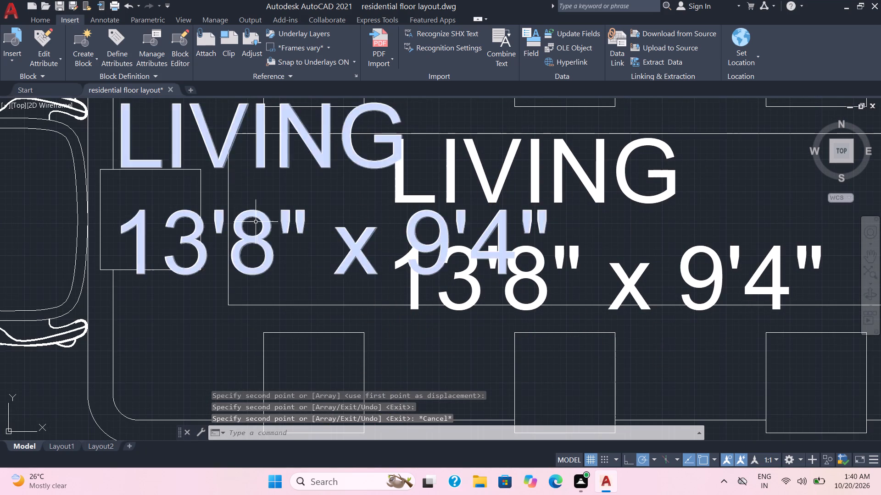
{"action": "left_click", "coordinate": [248, 235]}
{"action": "key", "text": "Delete"}
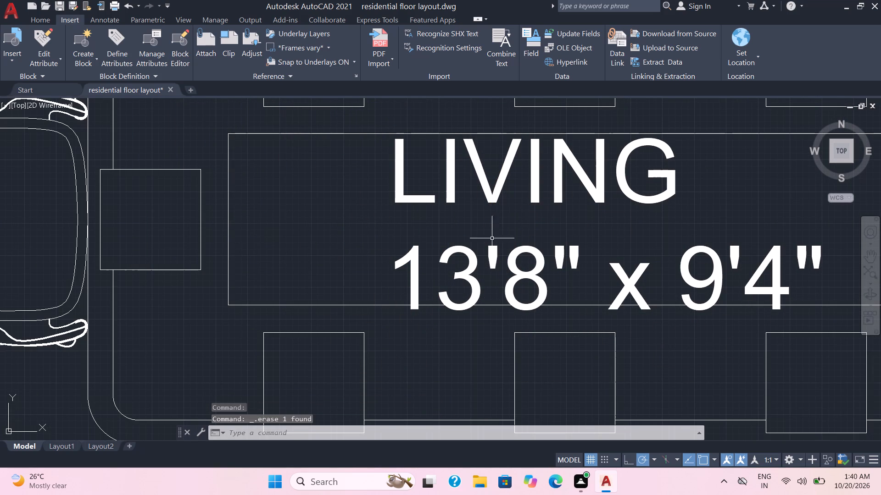
Change the room name in the copied label on the dining table to DINING.
{"action": "double_click", "coordinate": [571, 193]}
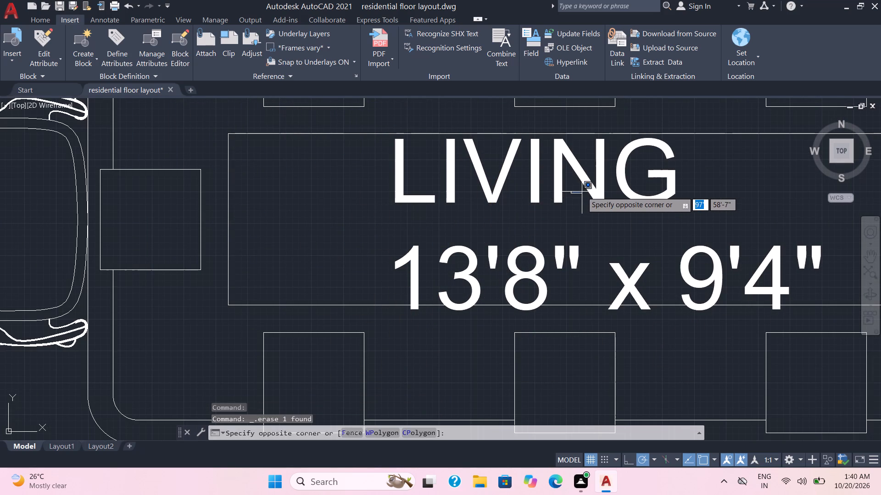
{"action": "key", "text": "Escape"}
{"action": "scroll", "coordinate": [575, 192], "scroll_direction": "down", "scroll_amount": 3}
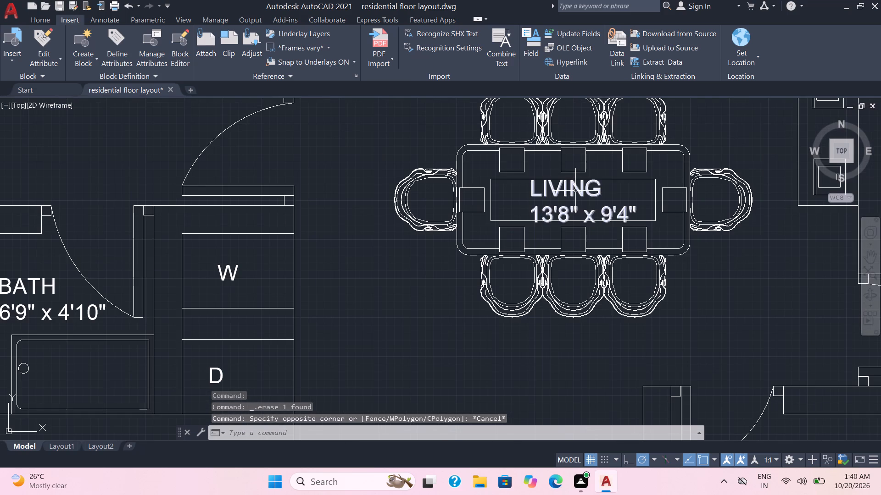
{"action": "double_click", "coordinate": [575, 189]}
{"action": "left_click_drag", "start_coordinate": [608, 187], "coordinate": [575, 183]}
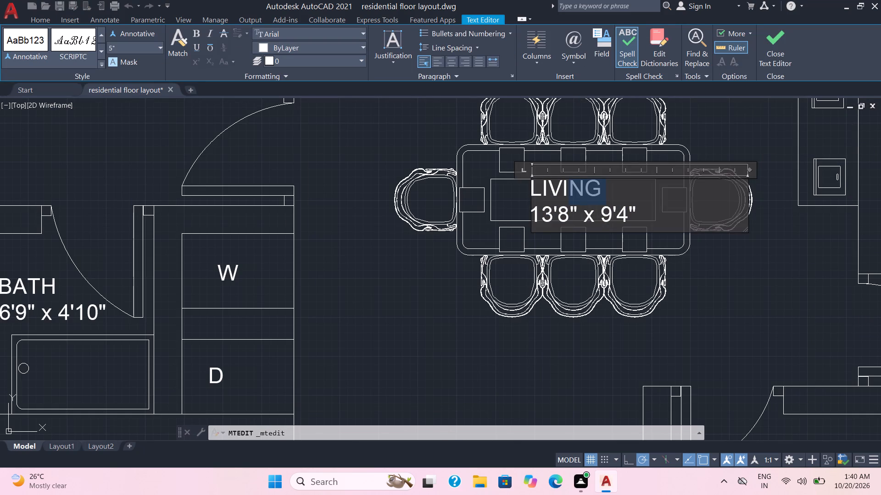
{"action": "left_click_drag", "start_coordinate": [575, 183], "coordinate": [533, 178]}
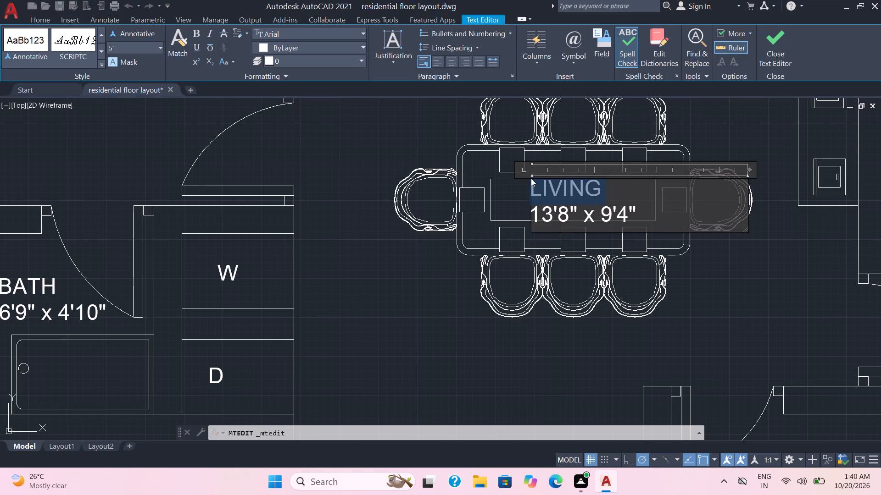
{"action": "type", "text": "DI"}
{"action": "type", "text": "NING"}
{"action": "key", "text": "Return"}
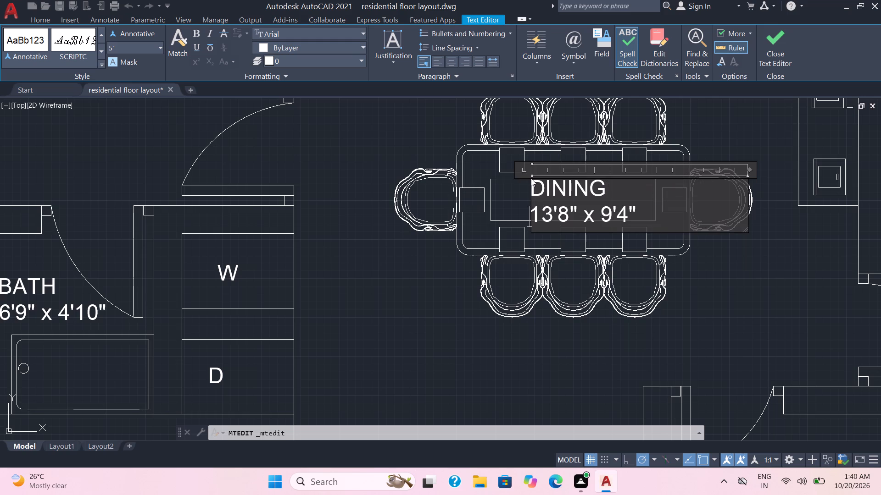
Set the room size in the DINING label to 18'5" x 10'9" and finish the text edit.
{"action": "left_click", "coordinate": [550, 214]}
{"action": "key", "text": "BackSpace"}
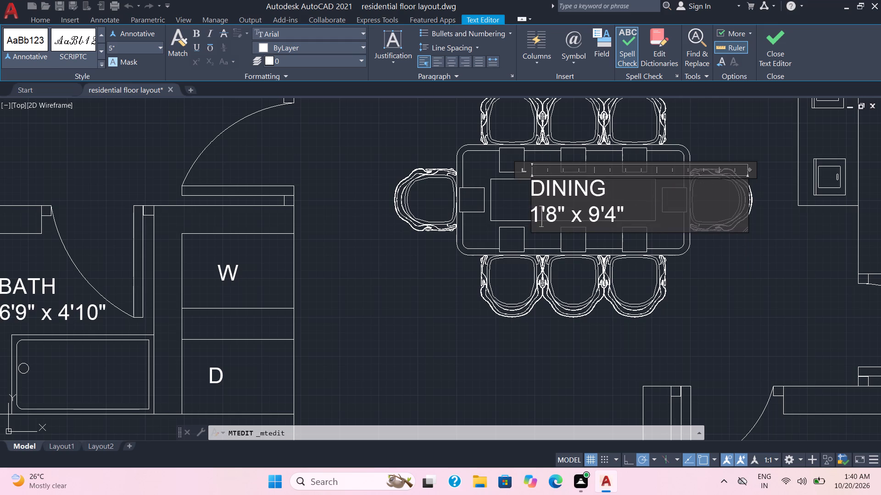
{"action": "key", "text": "8"}
{"action": "key", "text": "Right"}
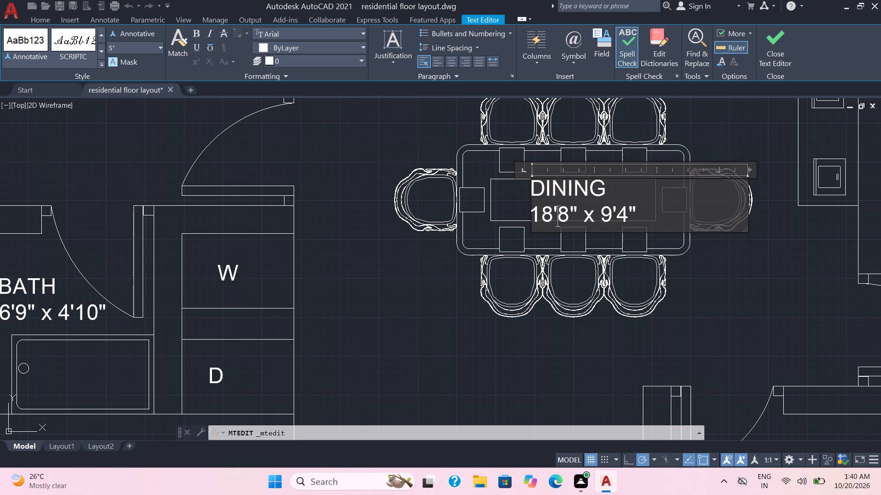
{"action": "key", "text": "Right"}
{"action": "key", "text": "BackSpace"}
{"action": "key", "text": "5"}
{"action": "key", "text": "Right"}
{"action": "key", "text": "Right"}
{"action": "key", "text": "Right"}
{"action": "key", "text": "Right"}
{"action": "key", "text": "Right"}
{"action": "key", "text": "BackSpace"}
{"action": "type", "text": "10"}
{"action": "key", "text": "Right"}
{"action": "key", "text": "Right"}
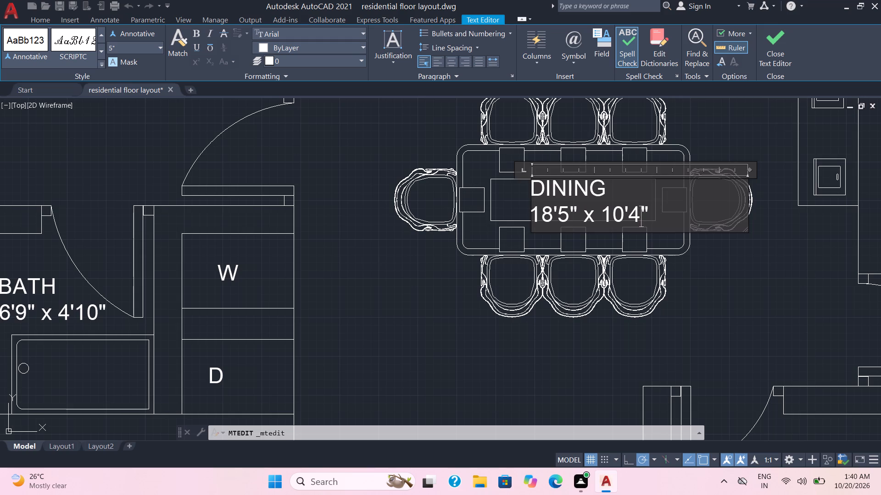
{"action": "key", "text": "BackSpace"}
{"action": "key", "text": "9"}
{"action": "left_click", "coordinate": [346, 357]}
Save the floor layout drawing with the whole plan in view.
{"action": "scroll", "coordinate": [344, 358], "scroll_direction": "down", "scroll_amount": 2}
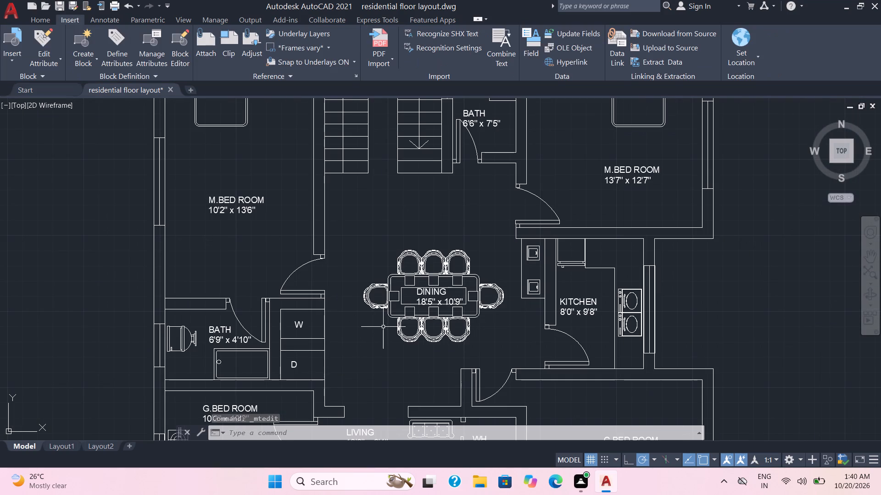
{"action": "key", "text": "ctrl+s"}
{"action": "scroll", "coordinate": [383, 327], "scroll_direction": "down", "scroll_amount": 3}
{"action": "middle_click_drag", "start_coordinate": [540, 366], "coordinate": [544, 284]}
{"action": "key", "text": "ctrl+s"}
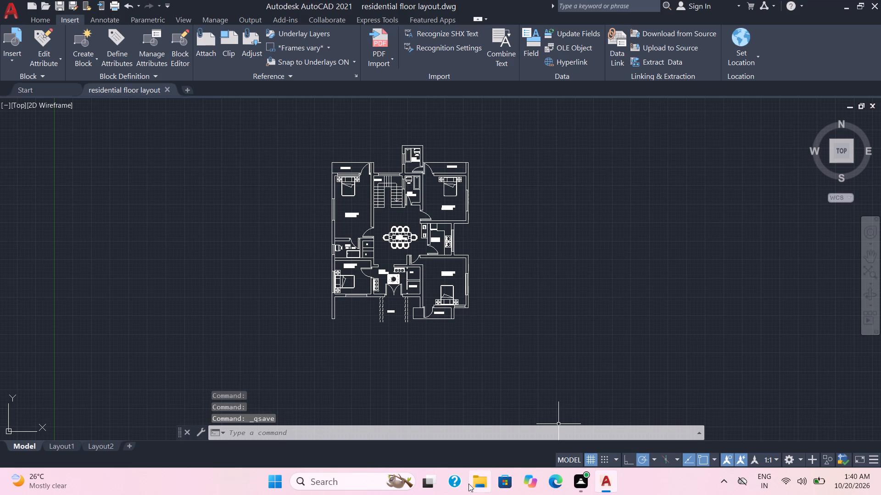
Turn off command log recording with LOGFILEOFF.
{"action": "left_click", "coordinate": [456, 434]}
{"action": "type", "text": "LOGFILEOFF"}
{"action": "key", "text": "Return"}
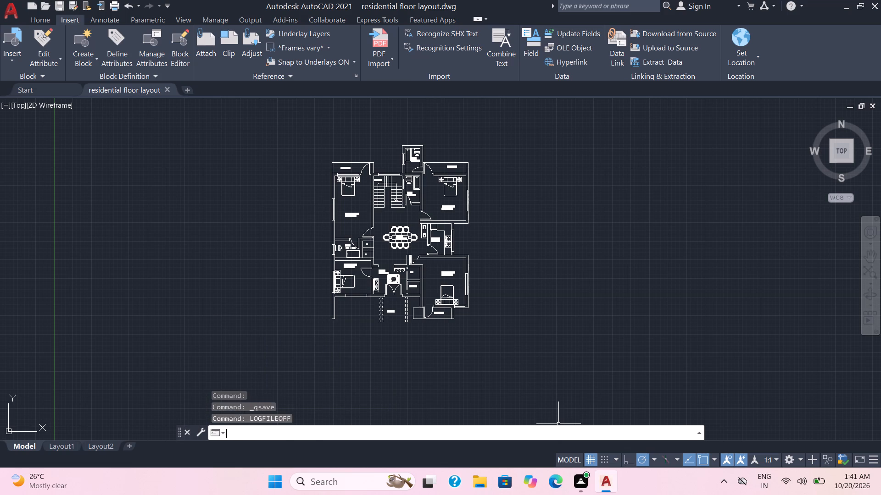